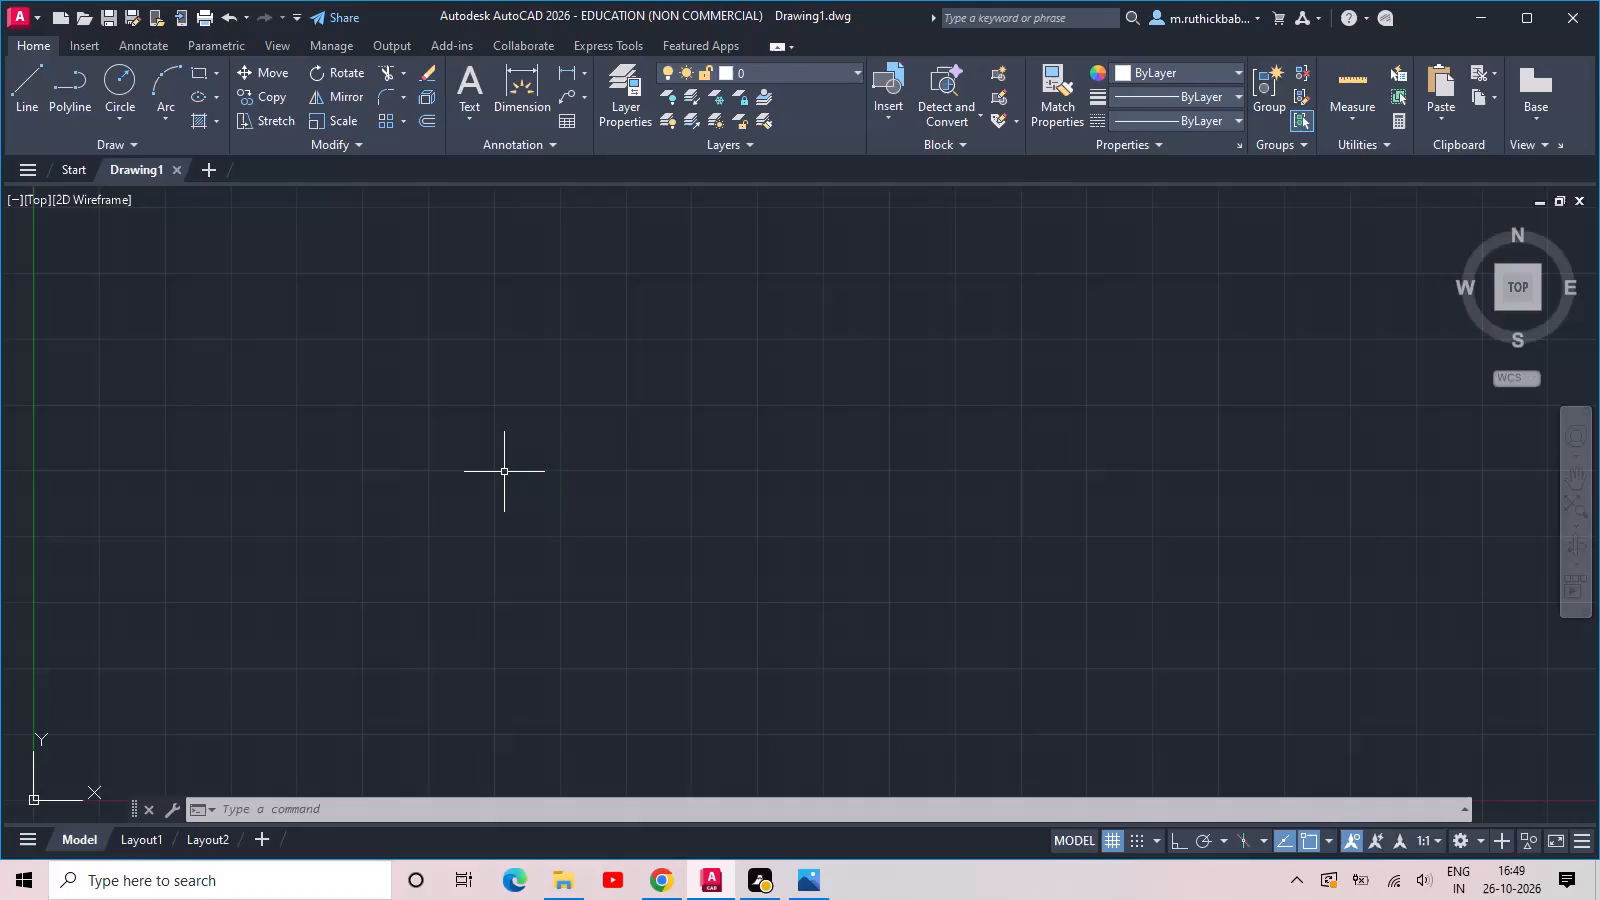
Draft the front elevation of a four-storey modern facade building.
Turn on command log file recording with LOGFILEON.
key(BackSpace)
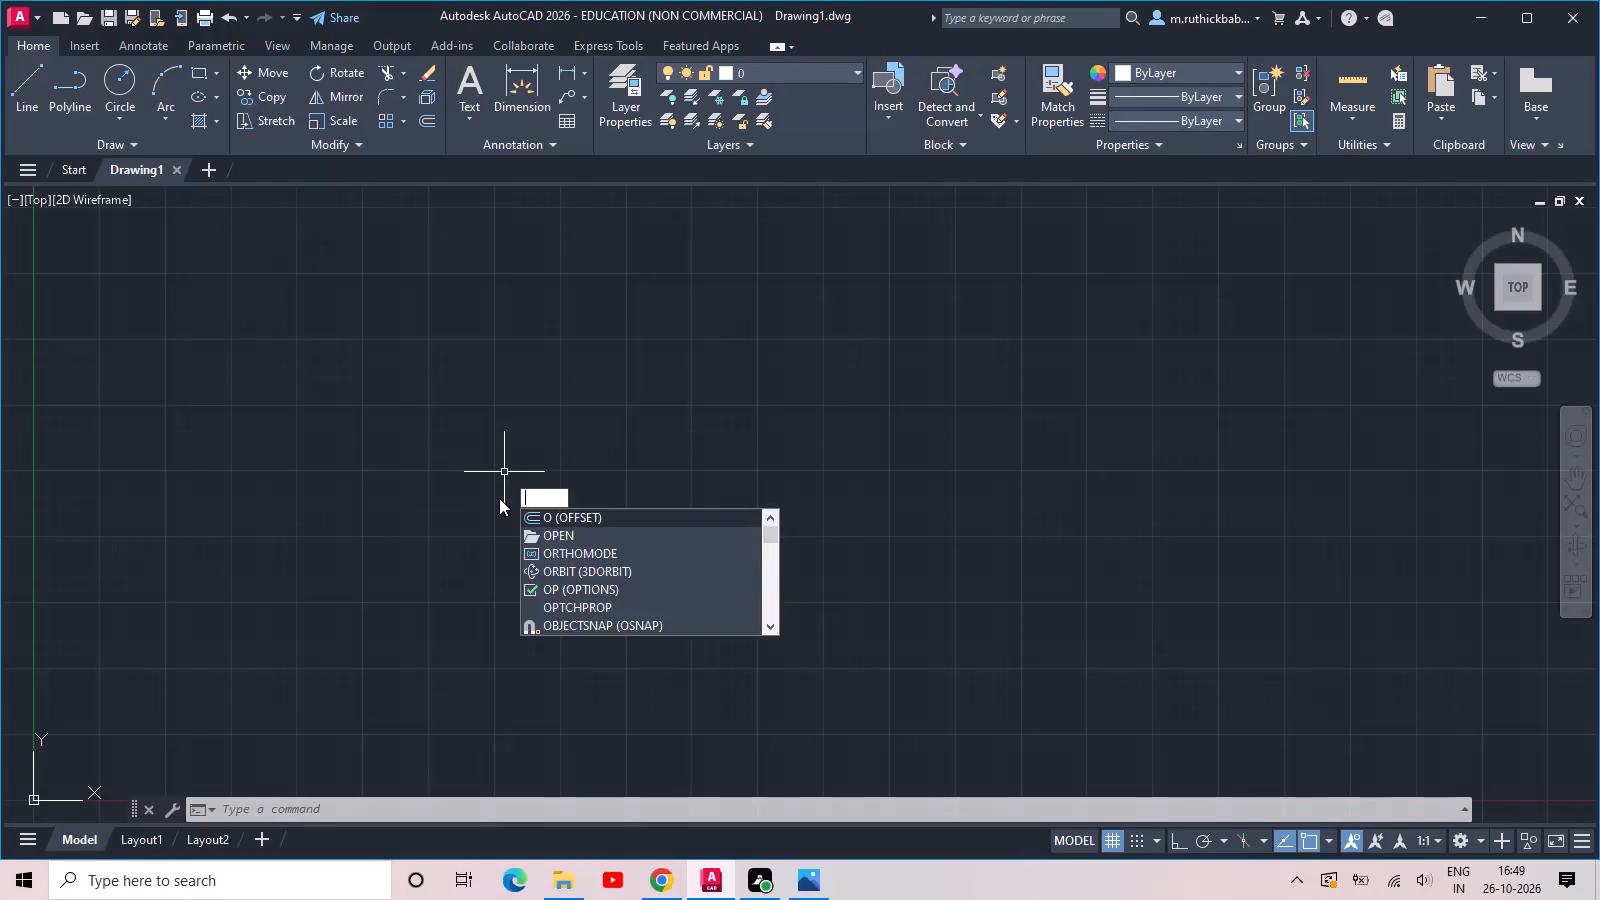
key(BackSpace)
text(lo)
key(g)
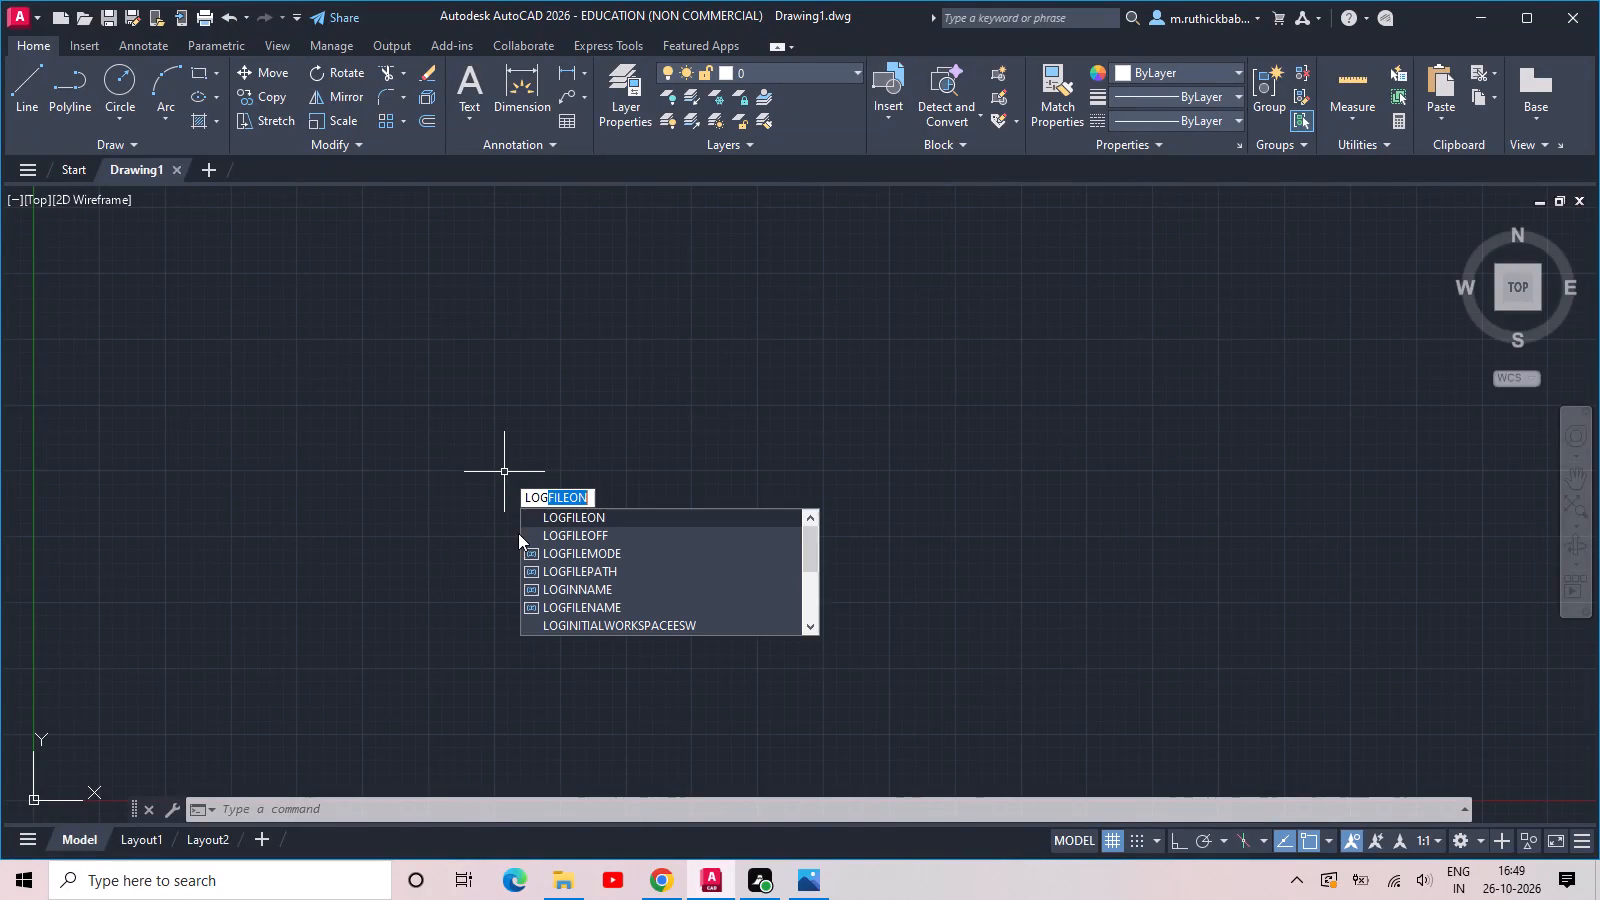
click(701, 519)
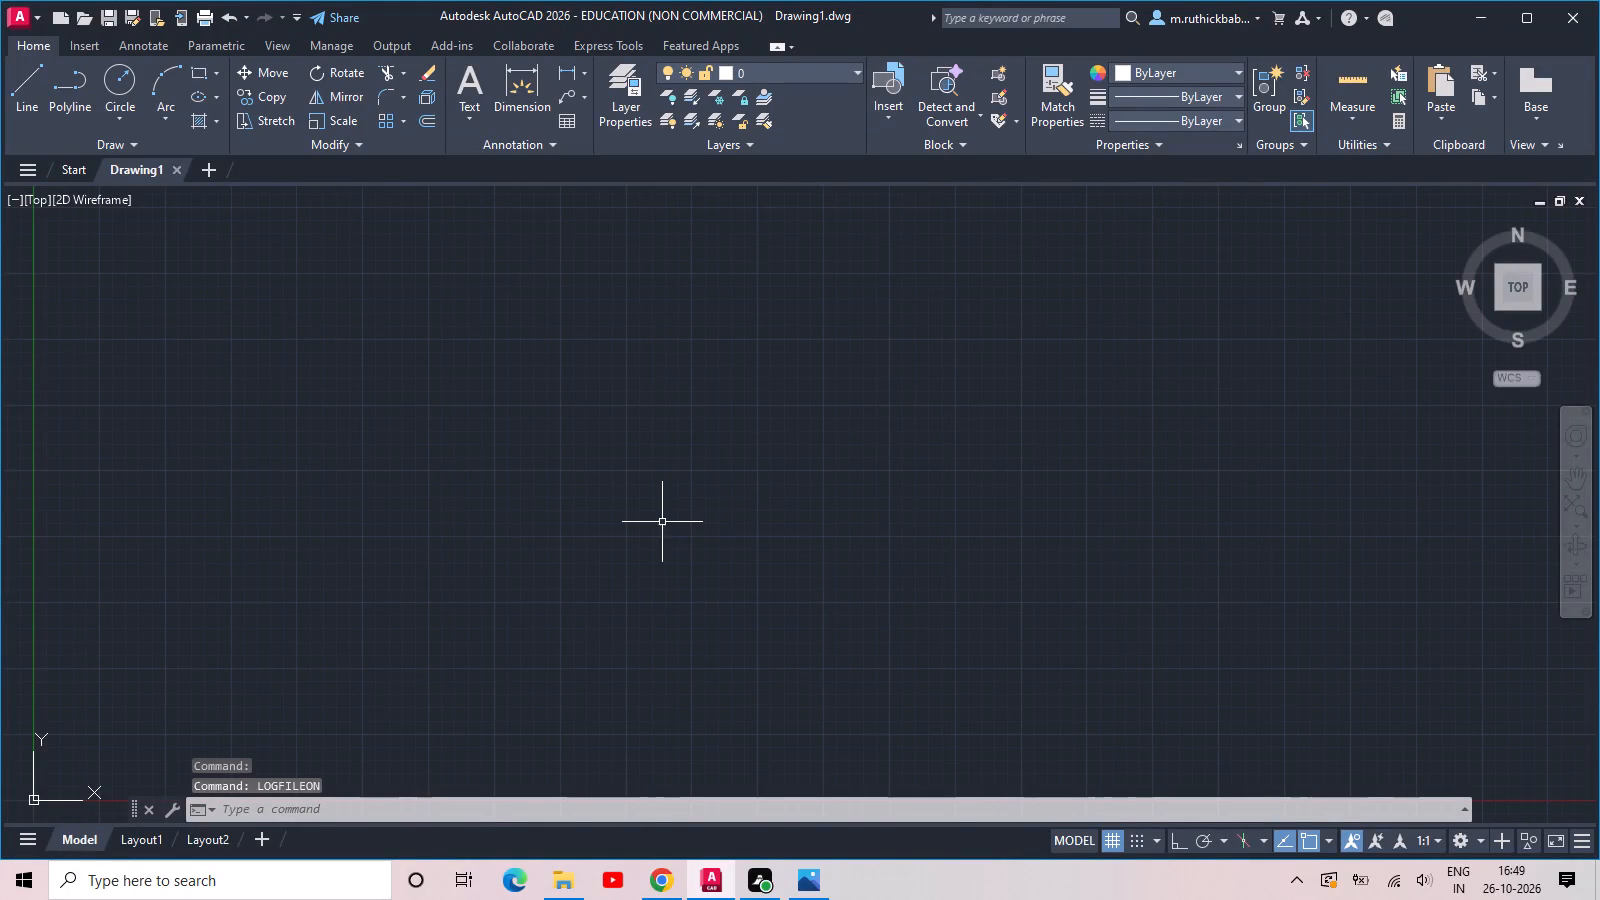
Configure the drawing units with Engineering length type and 0'-0" precision.
text(un)
key(space)
click(697, 295)
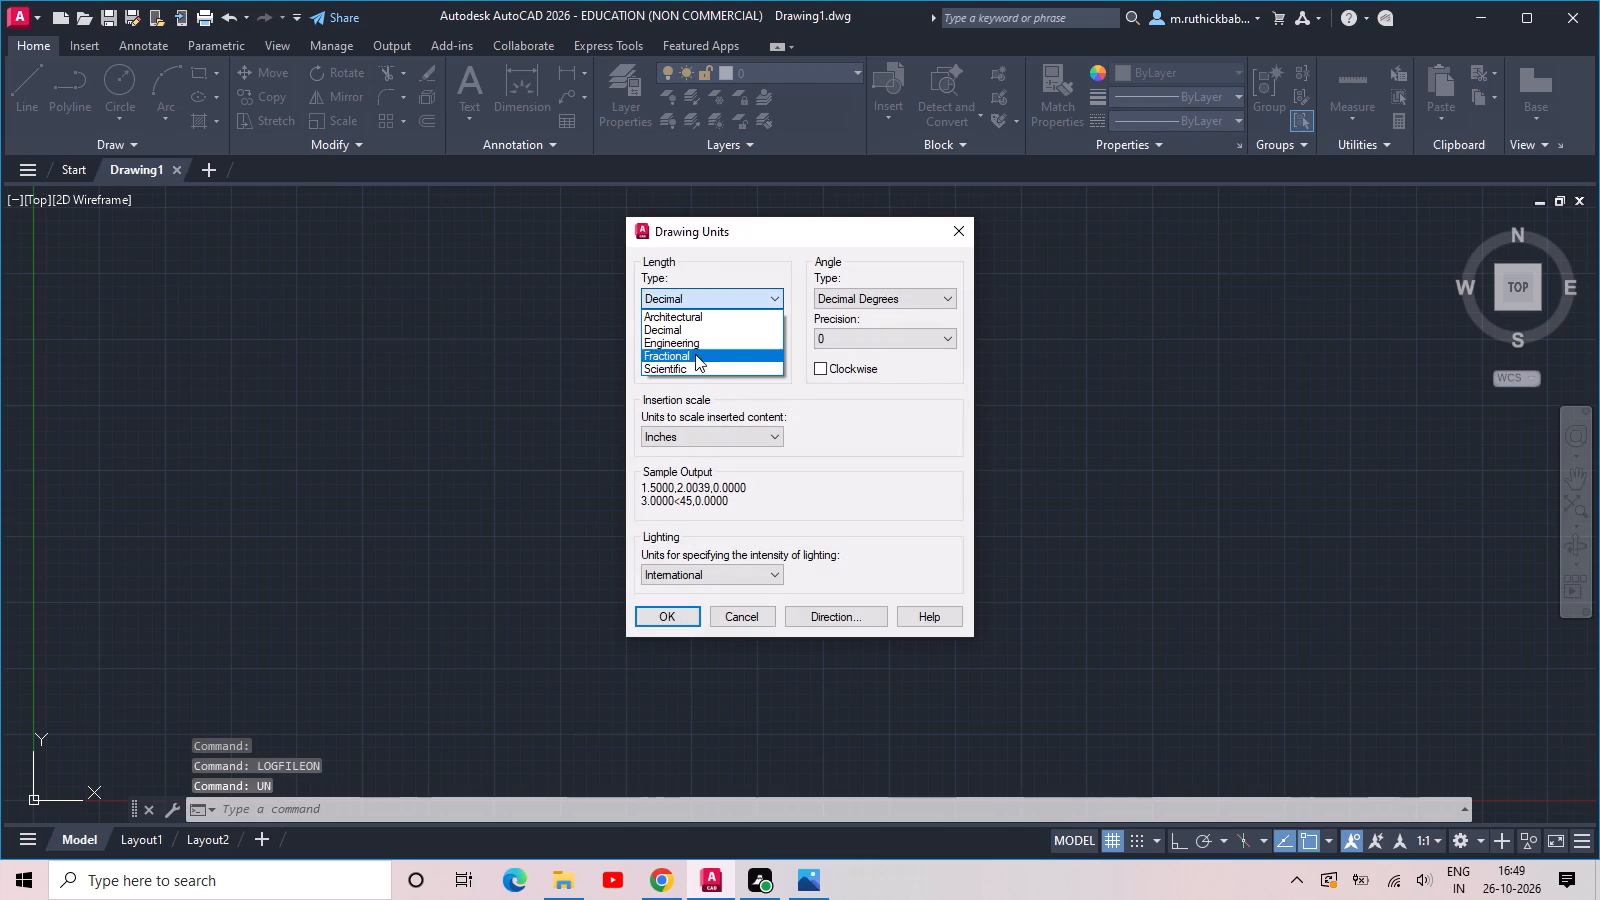
click(693, 342)
click(700, 327)
click(700, 332)
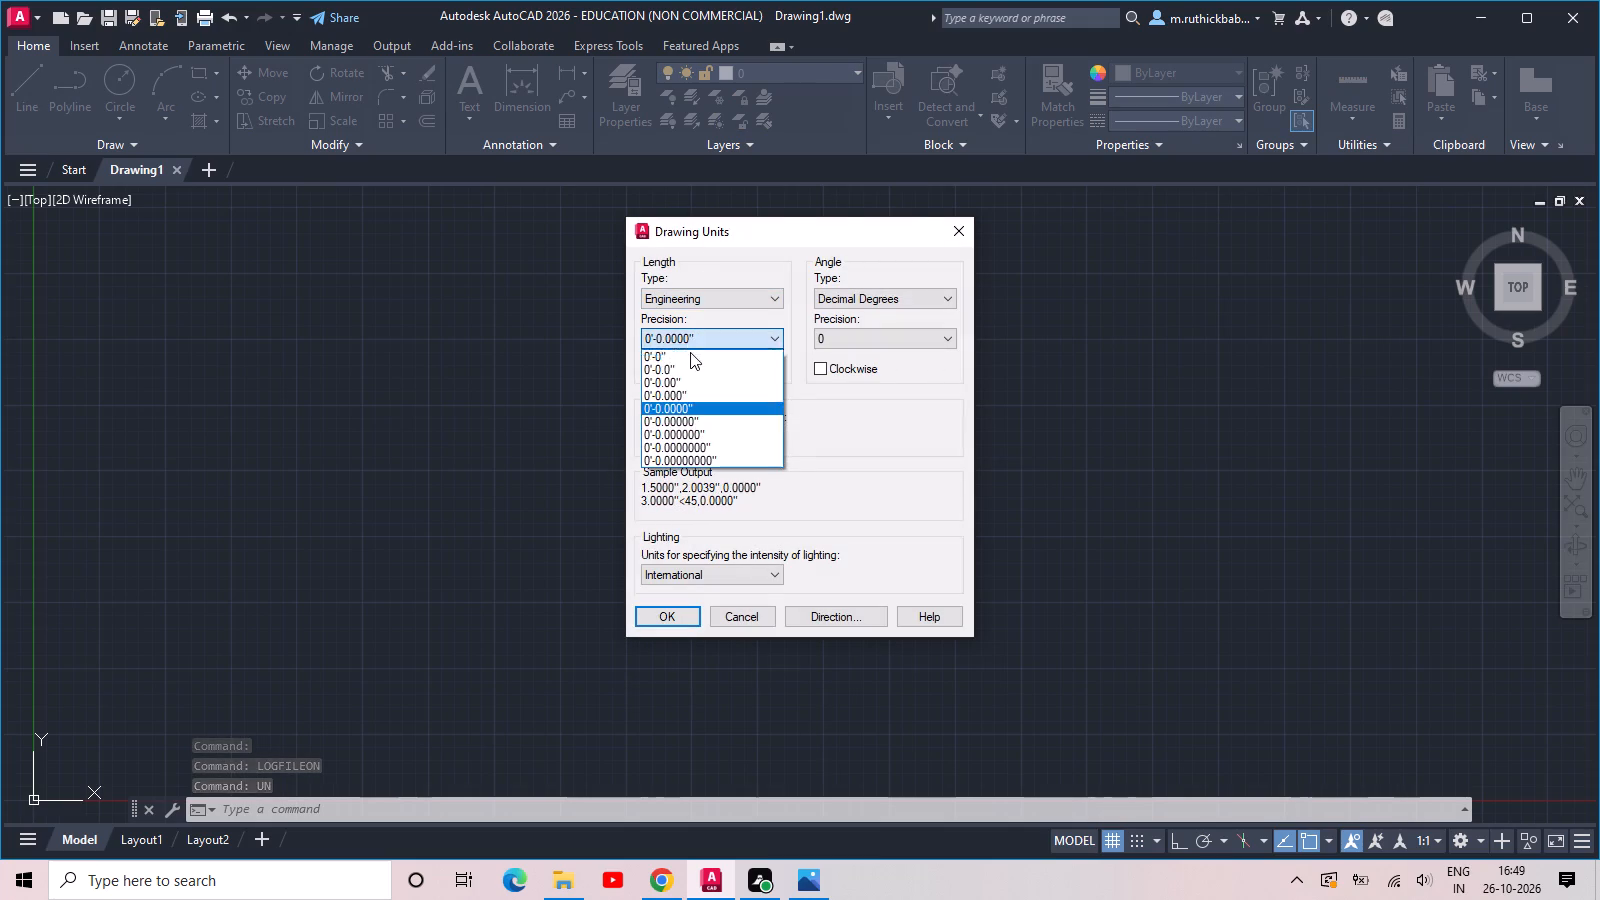
click(690, 354)
click(677, 623)
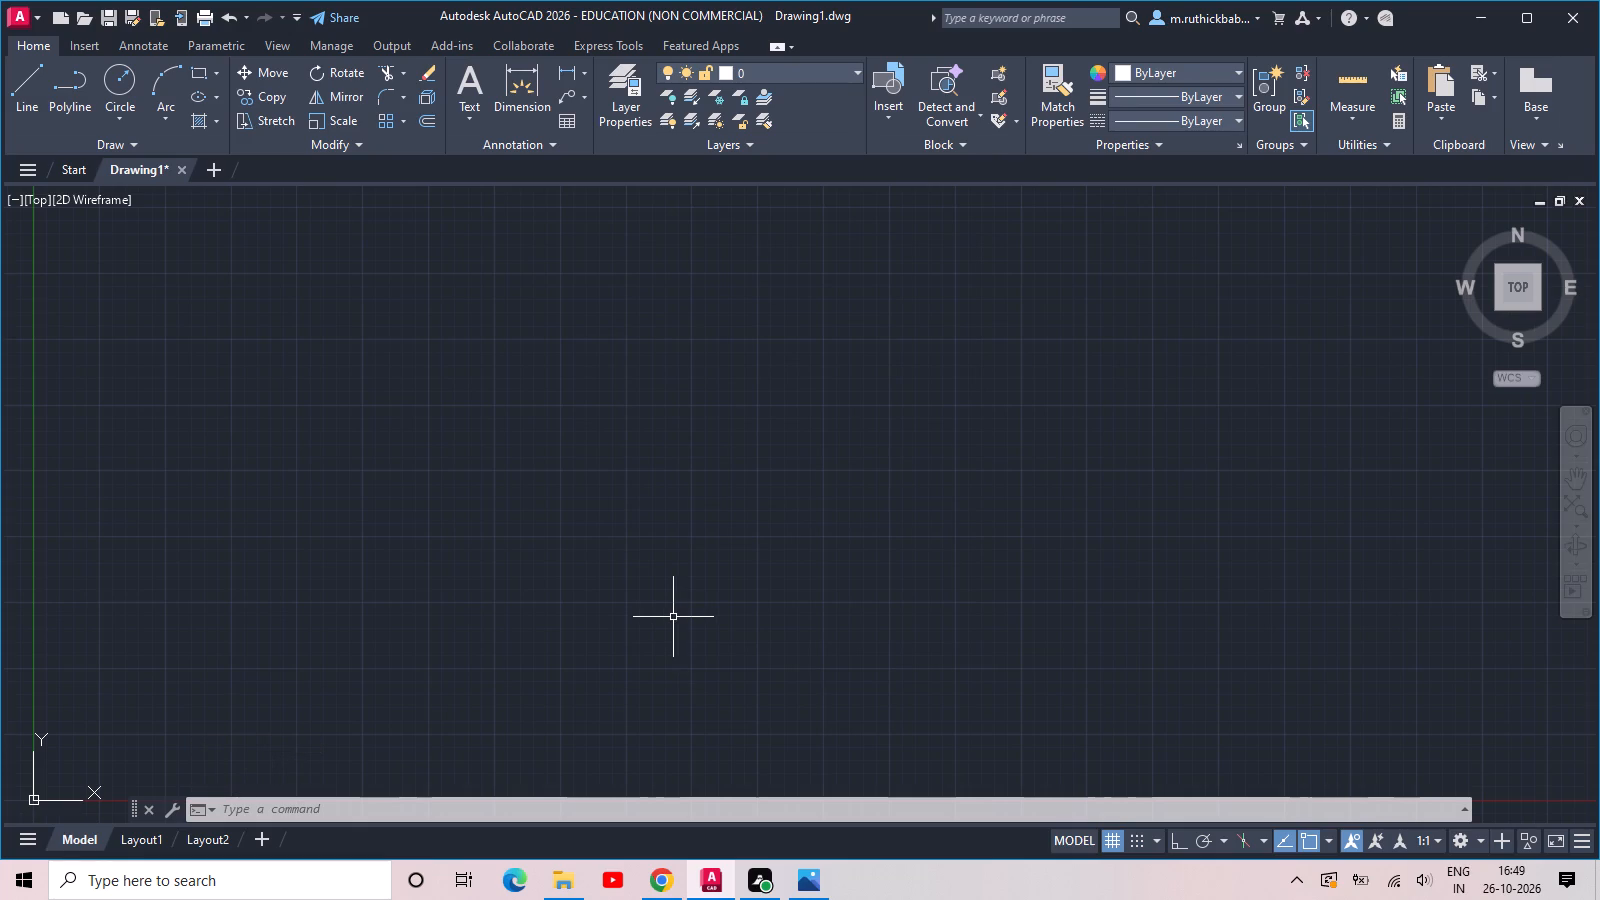
Draw a rectangle 30' wide and 10' high just above and beside the origin.
text(rec)
key(space)
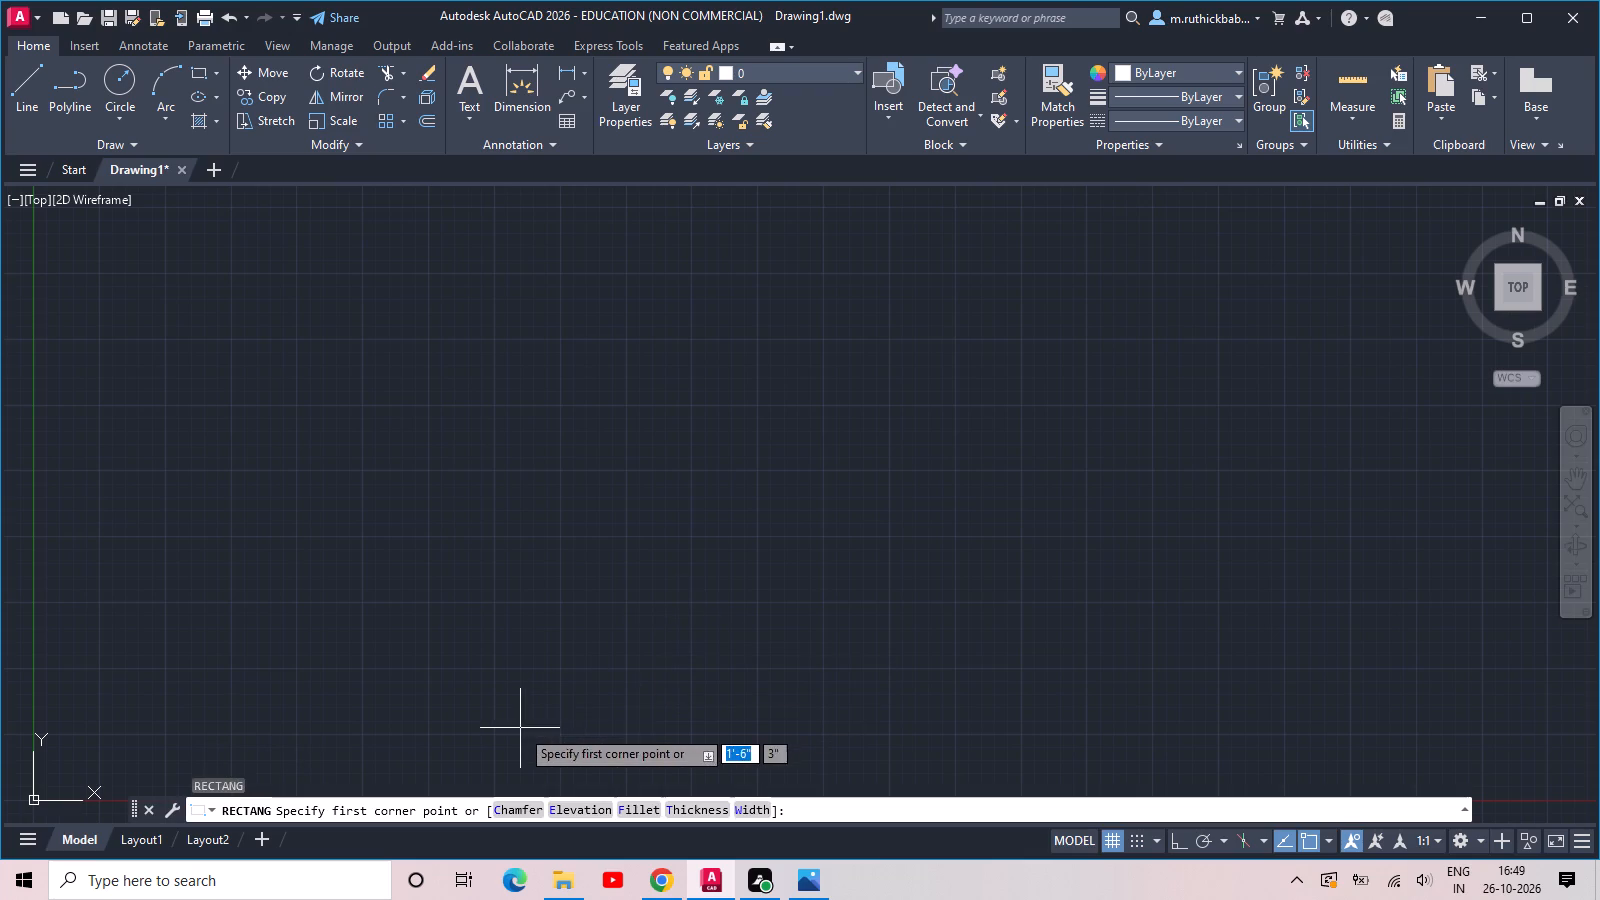
click(522, 718)
middle_drag(1045, 403, 1045, 404)
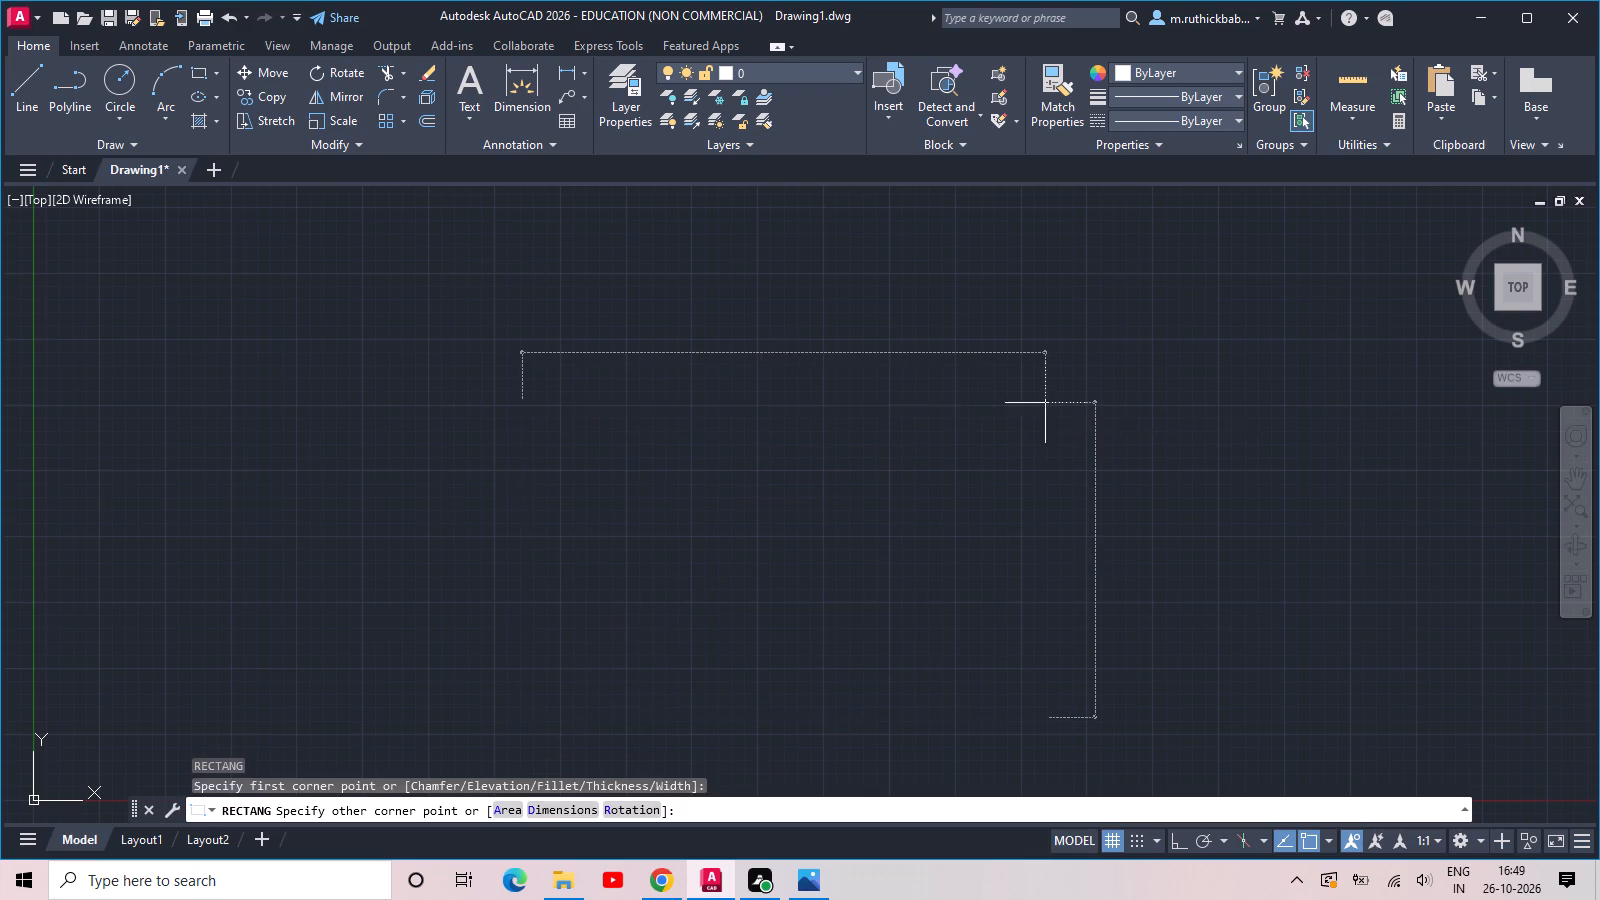
middle_drag(1045, 404, 908, 448)
scroll(898, 447, down, 1)
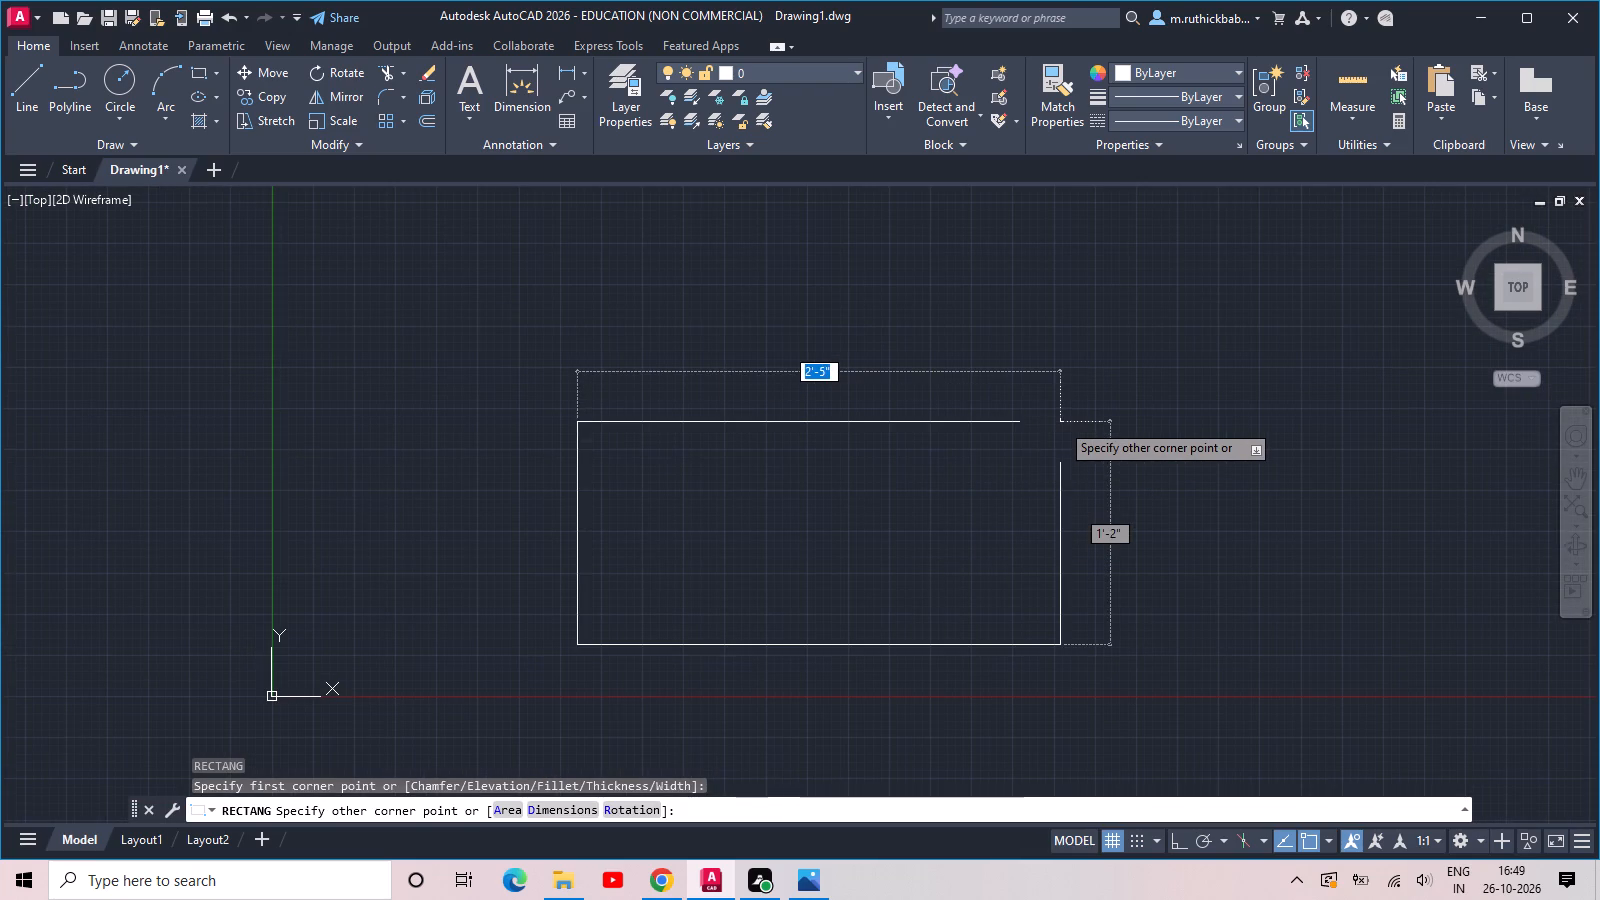
text(30')
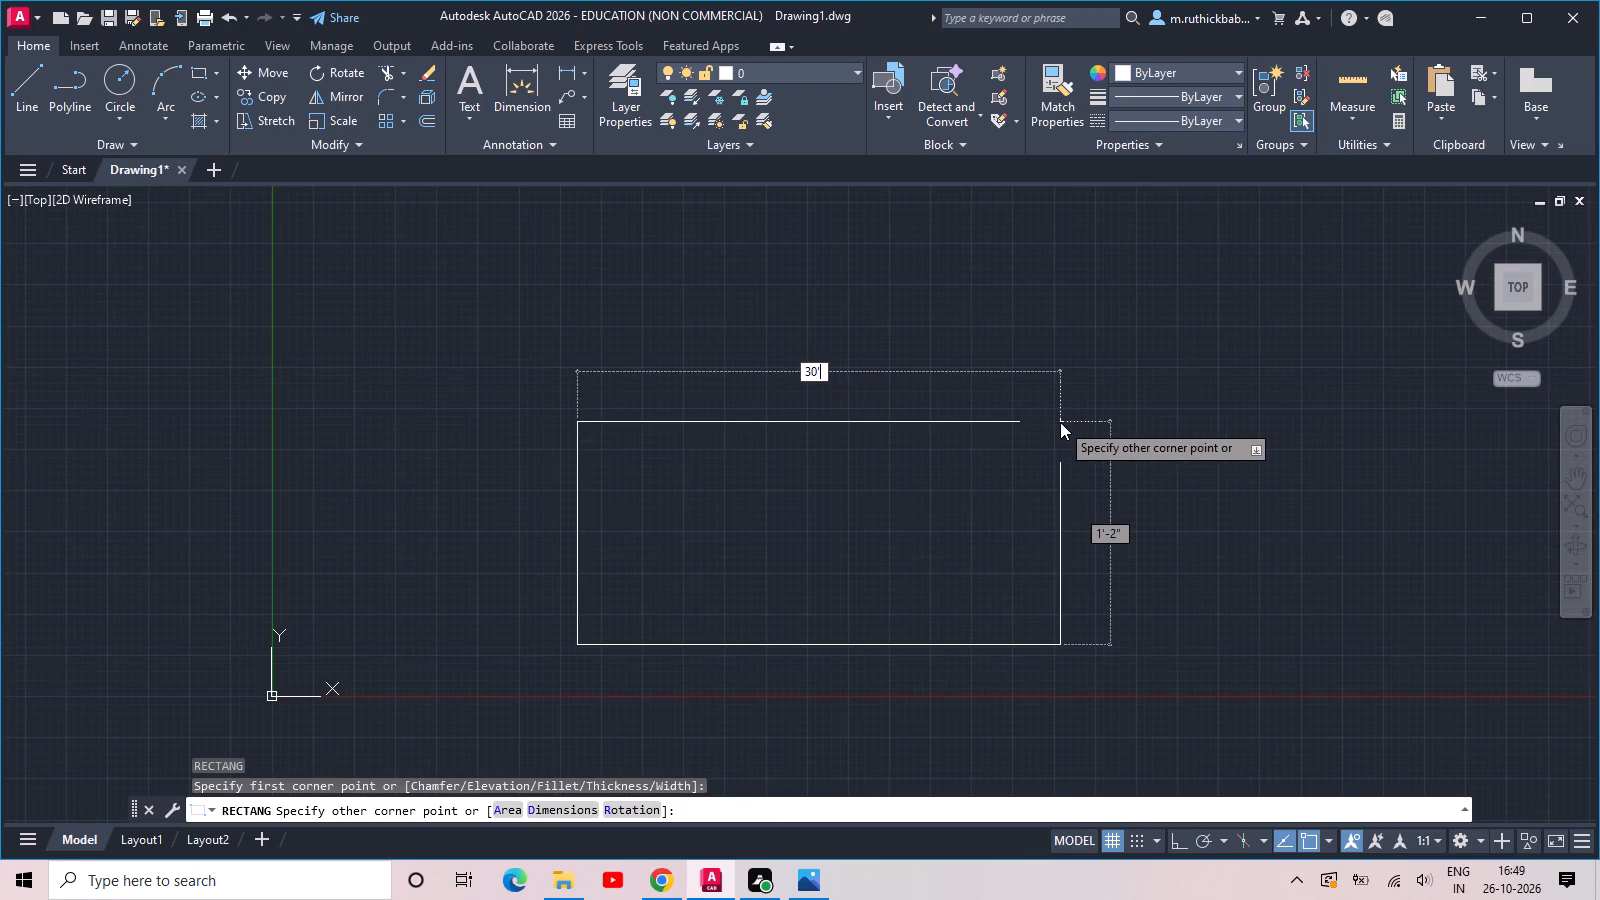
key(Tab)
text(10')
key(Return)
Copy the rectangle as a five-item vertical array with Ortho on, spacing from its lower-right corner to its upper-right corner so the rectangles stack edge to edge.
scroll(1060, 422, down, 4)
middle_drag(1147, 397, 693, 801)
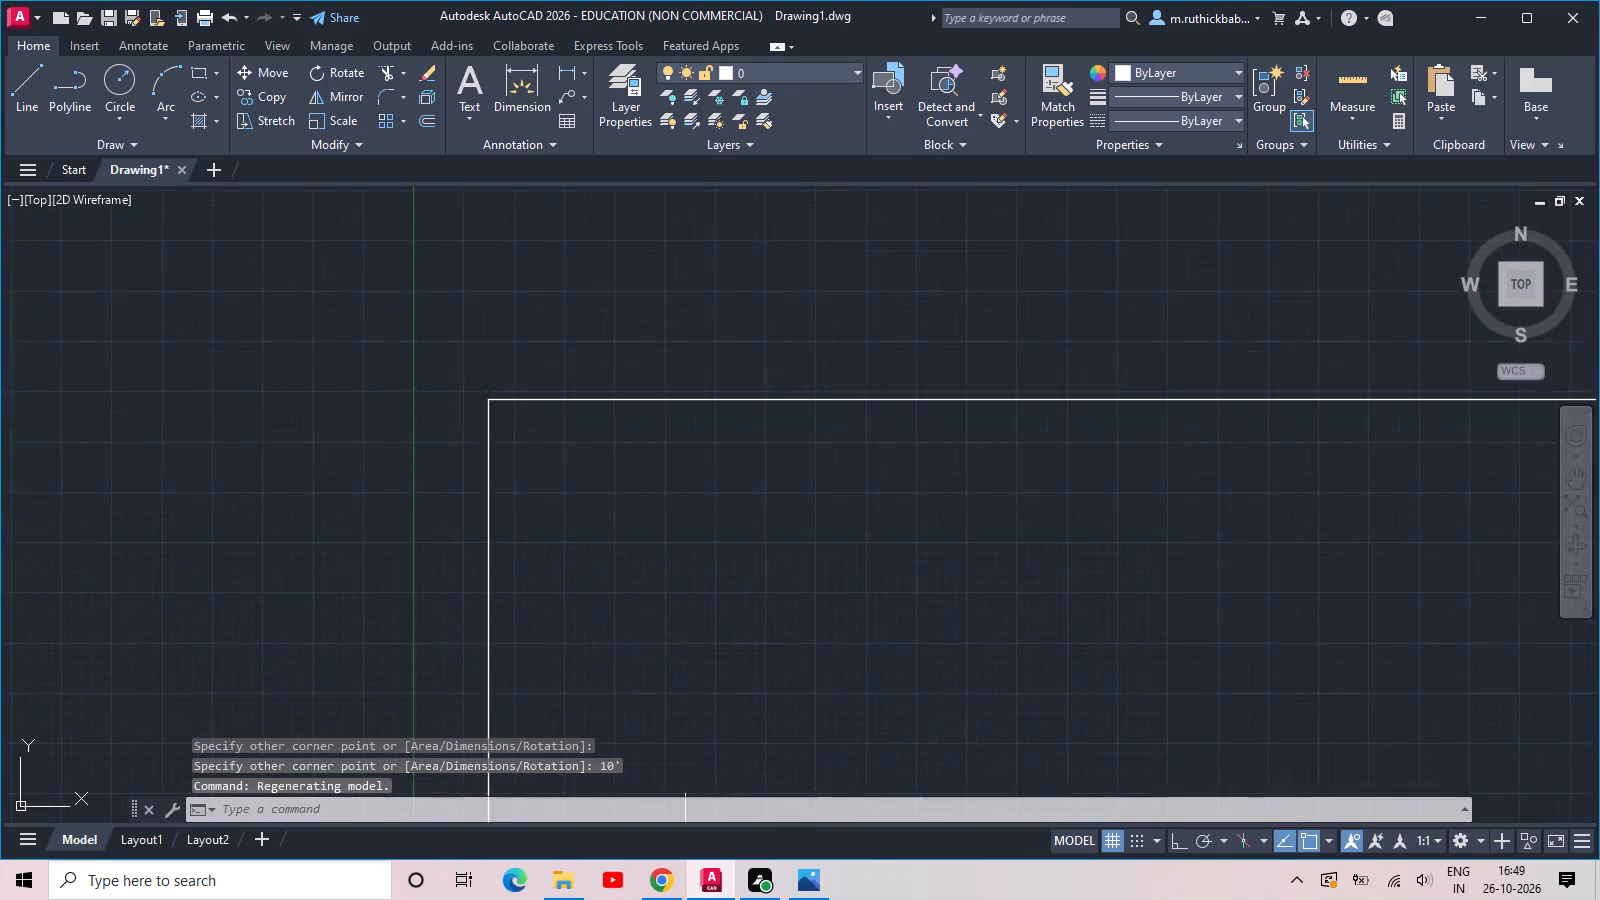
scroll(694, 750, down, 3)
middle_drag(1013, 692, 996, 636)
drag(1140, 479, 1093, 599)
click(984, 731)
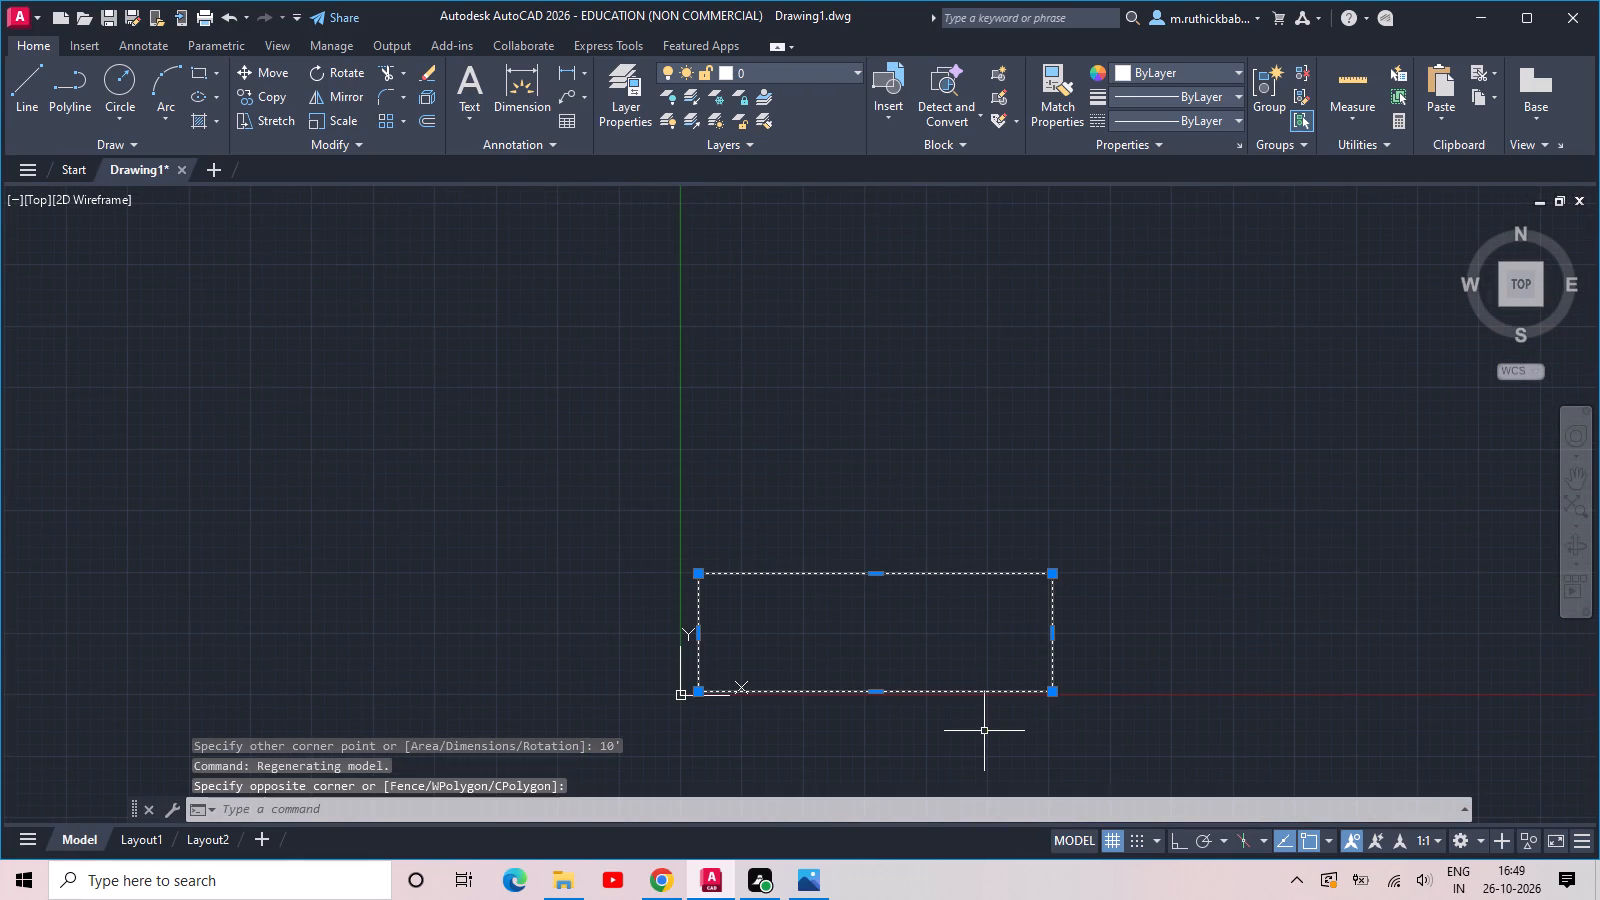
text(co)
key(space)
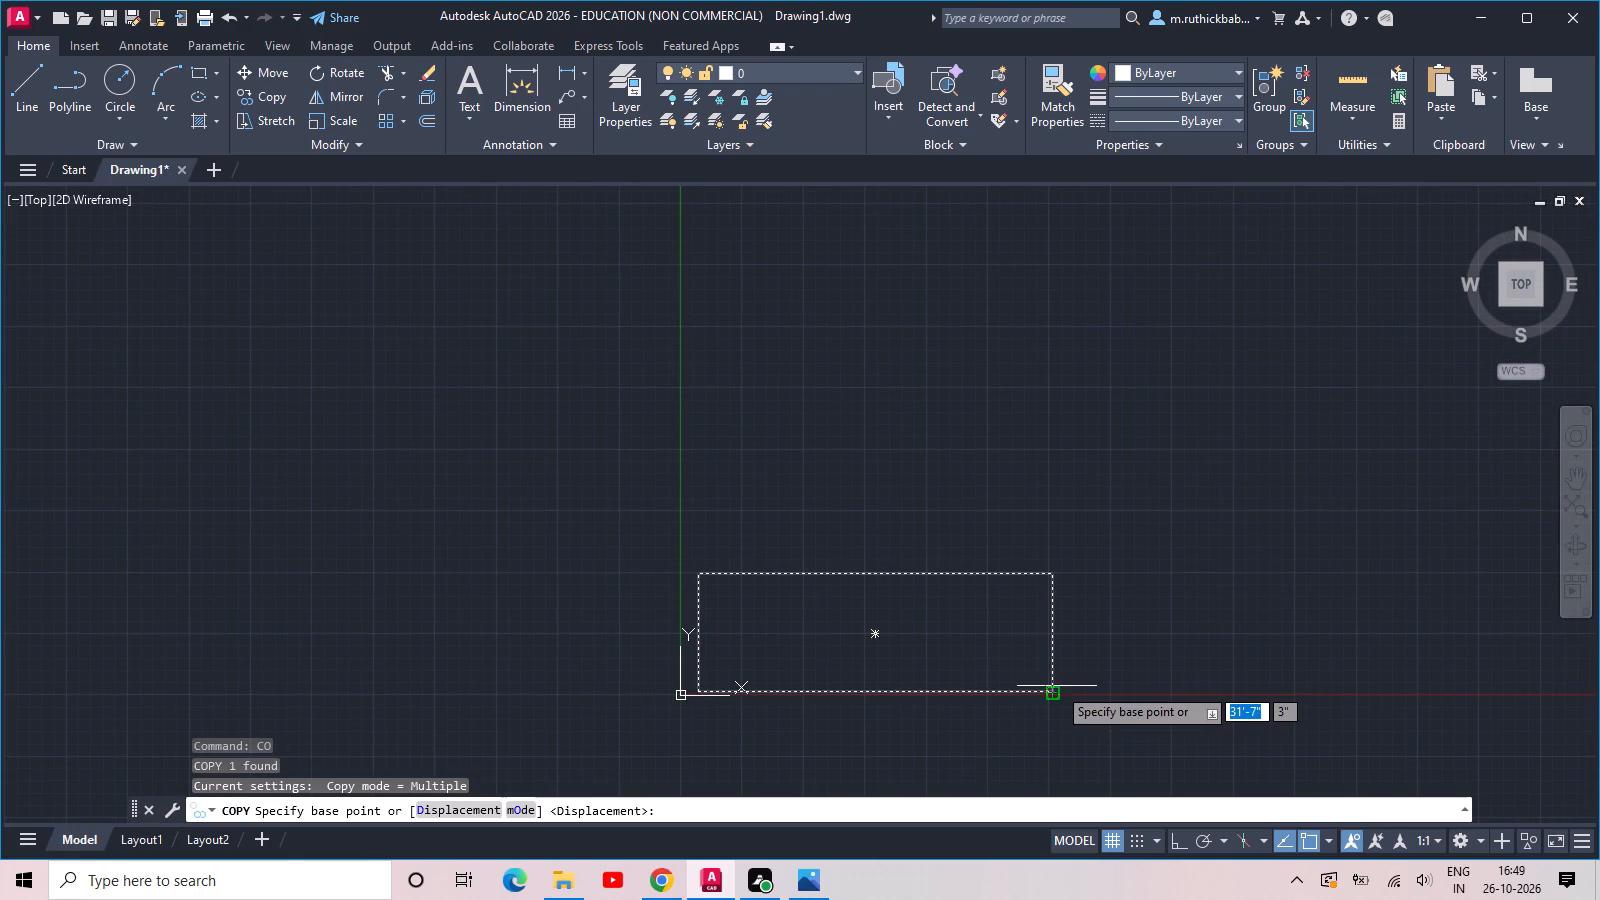
click(1054, 696)
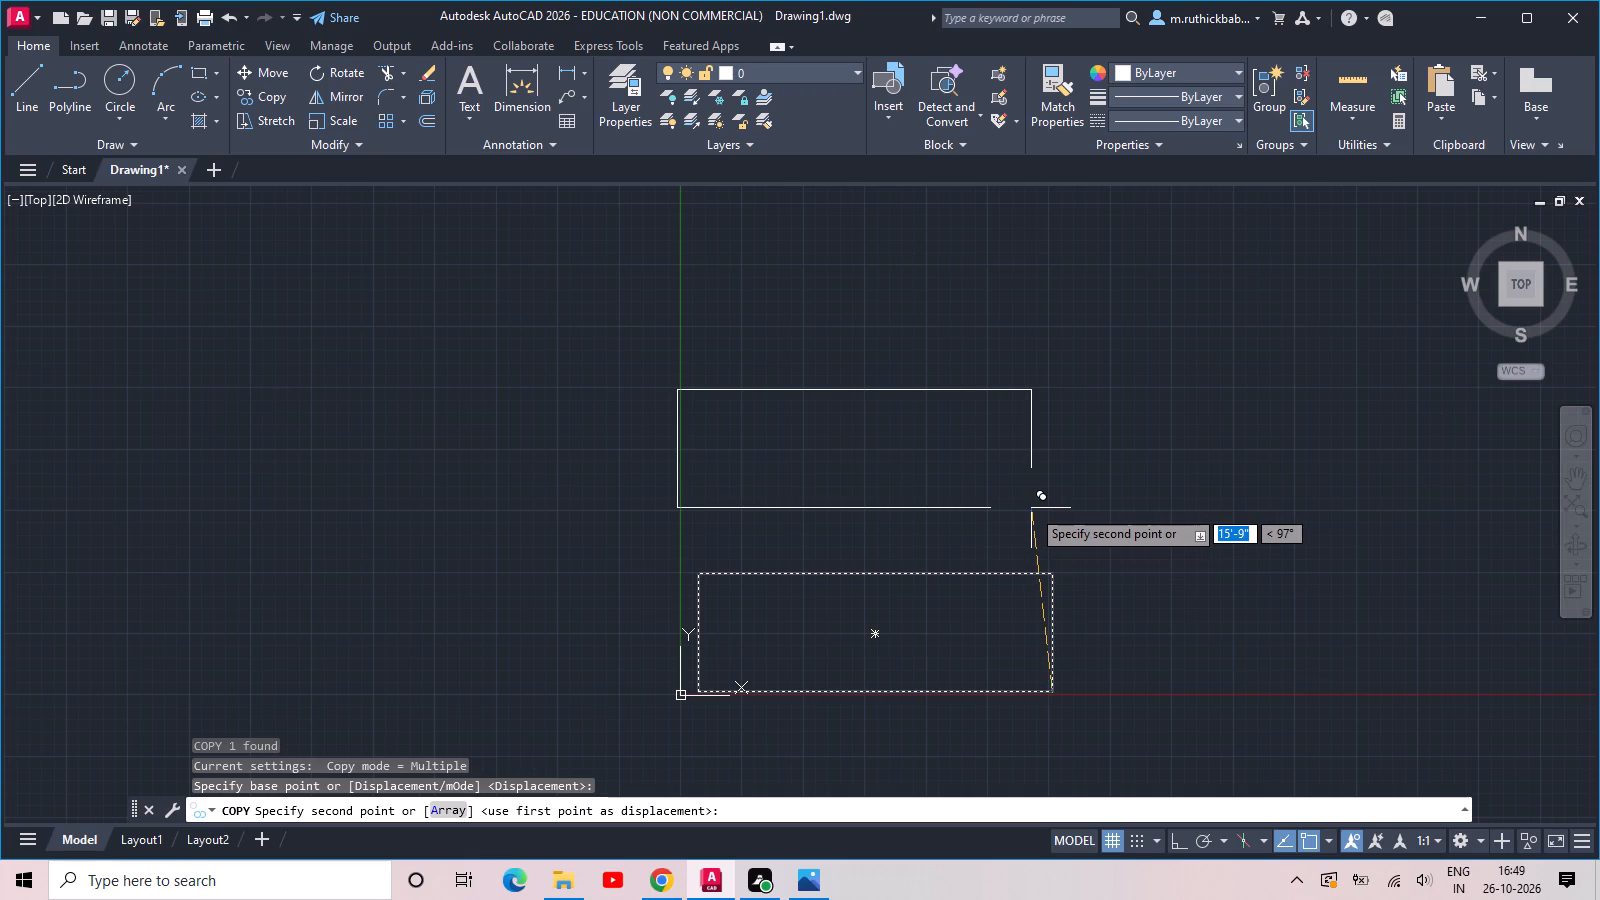
key(F8)
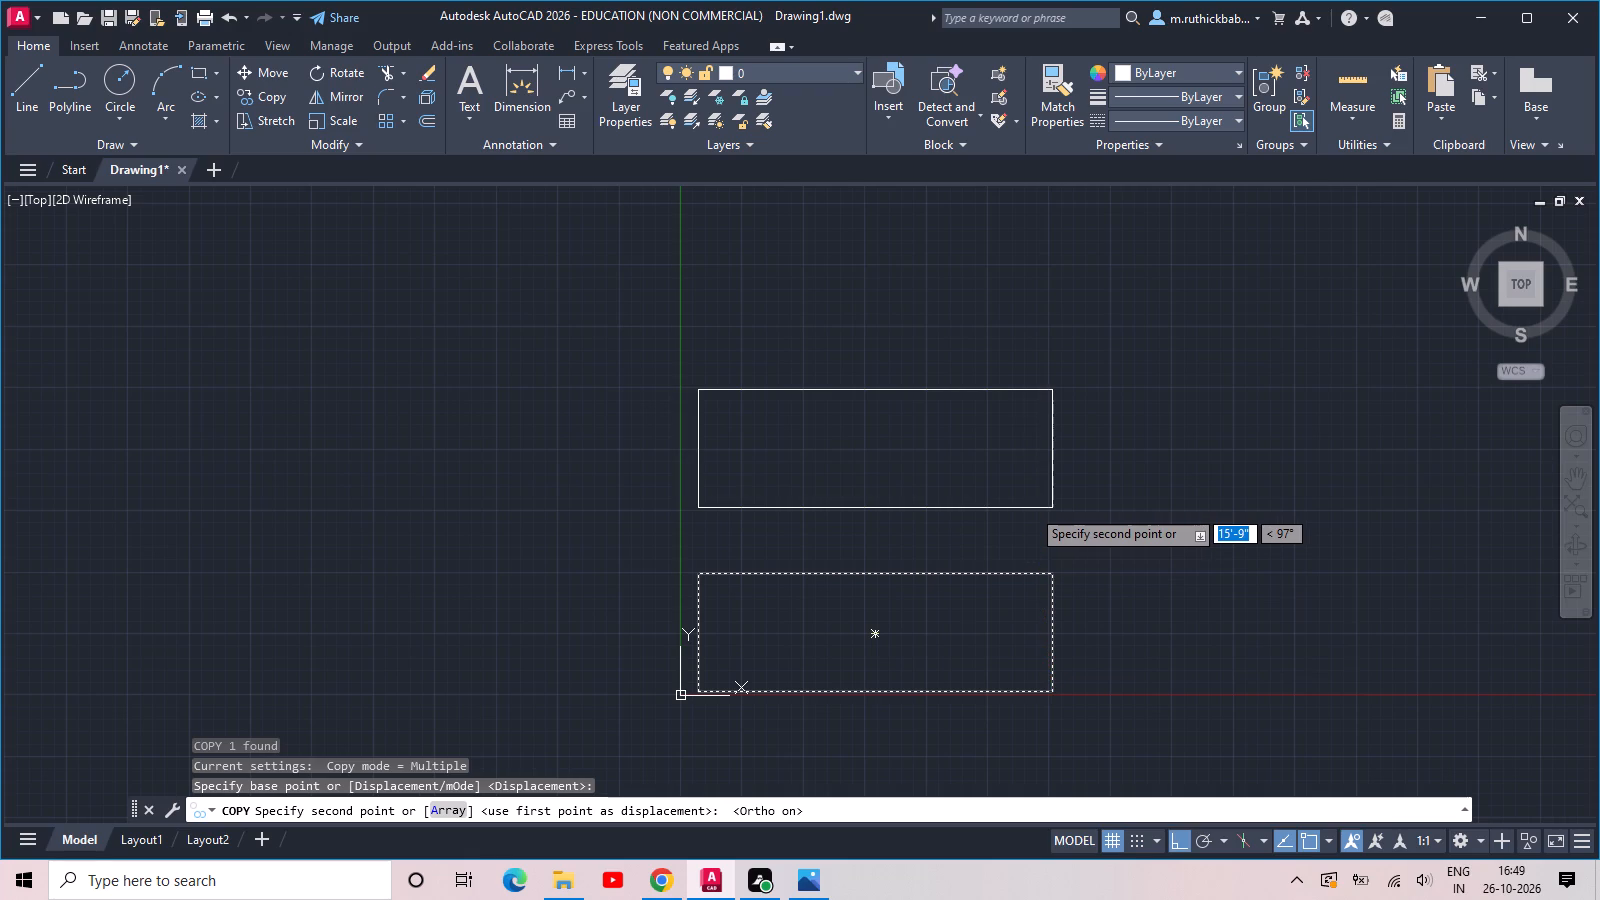
text(arr)
key(space)
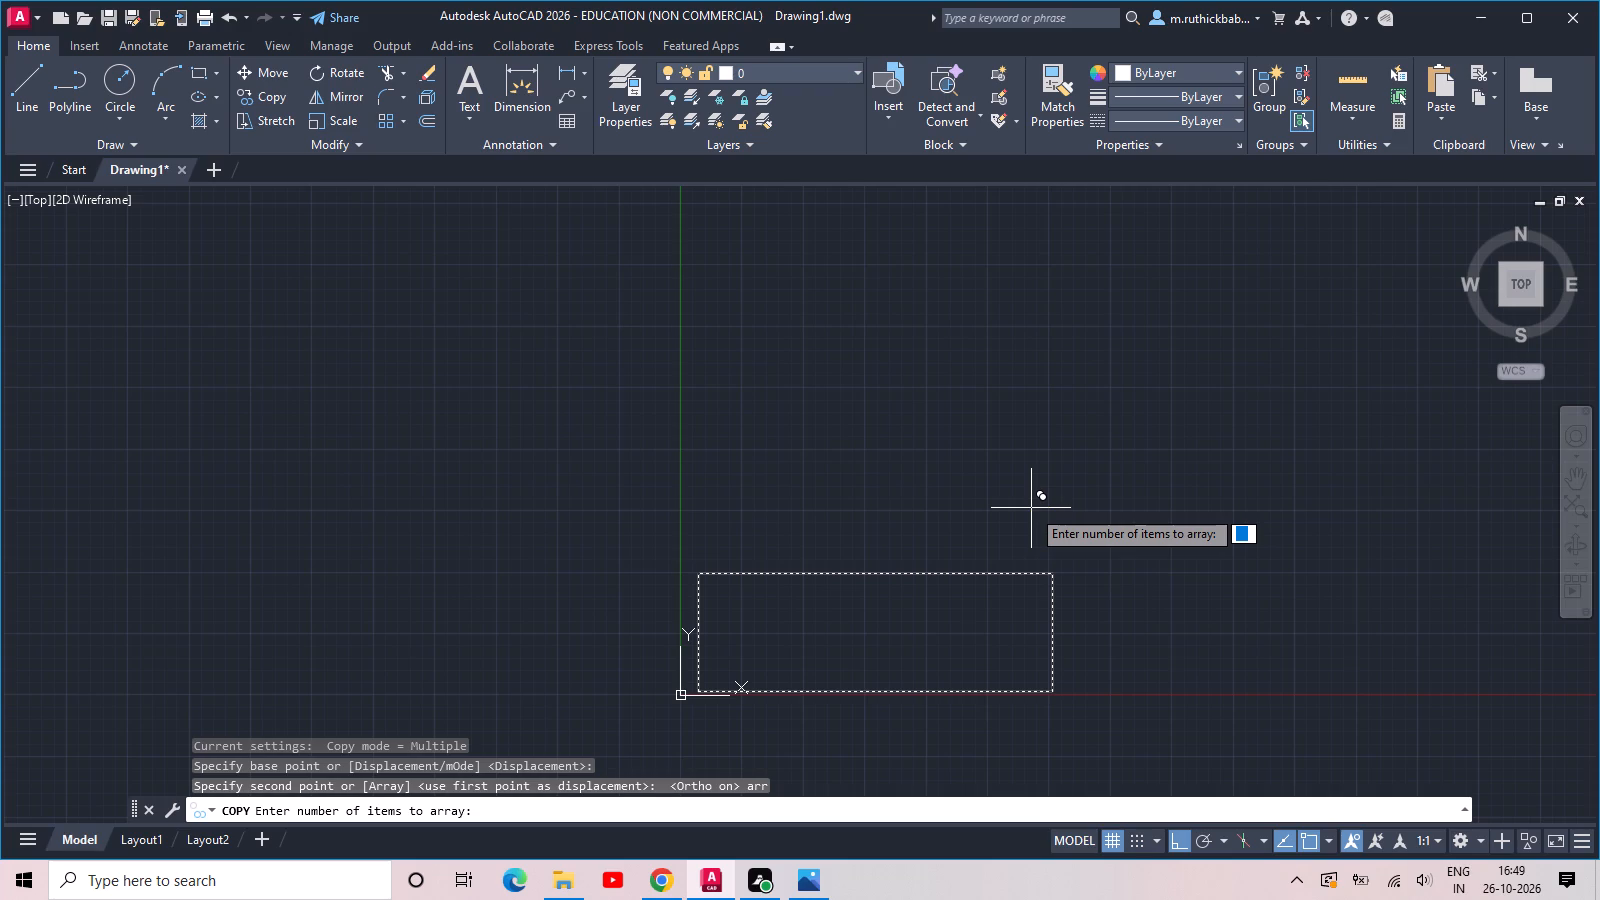
key(5)
key(Return)
click(1050, 574)
scroll(1057, 540, down, 2)
key(Escape)
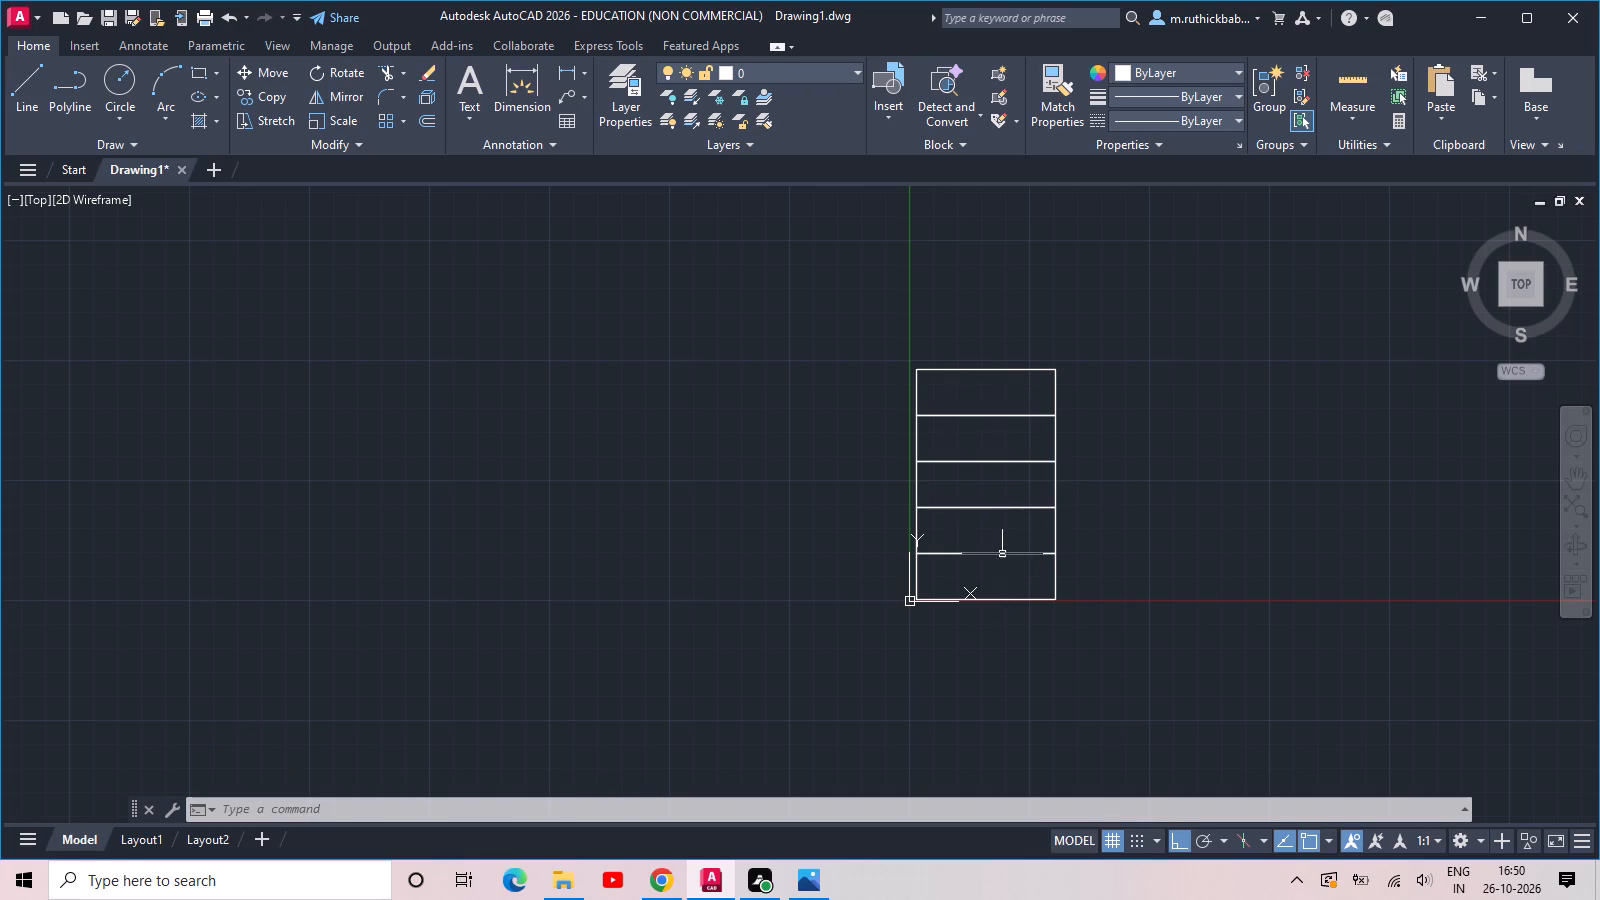
Move the UCS origin horizontally to the left, clear of the stacked rectangles.
scroll(998, 553, up, 1)
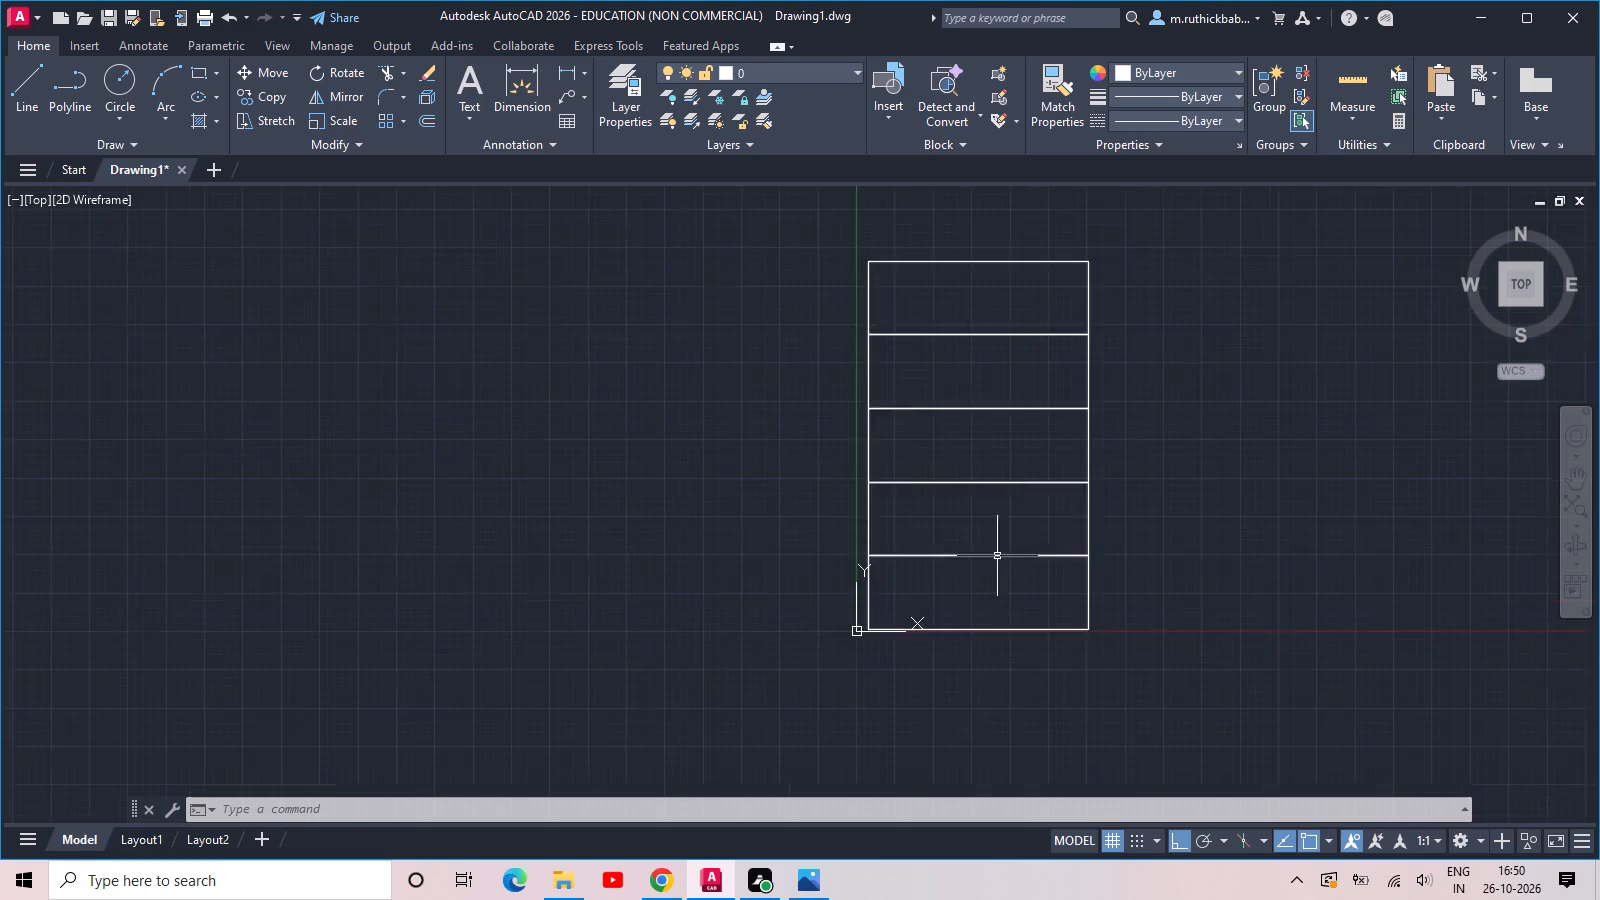
scroll(997, 556, up, 1)
scroll(855, 674, up, 2)
click(674, 717)
click(635, 650)
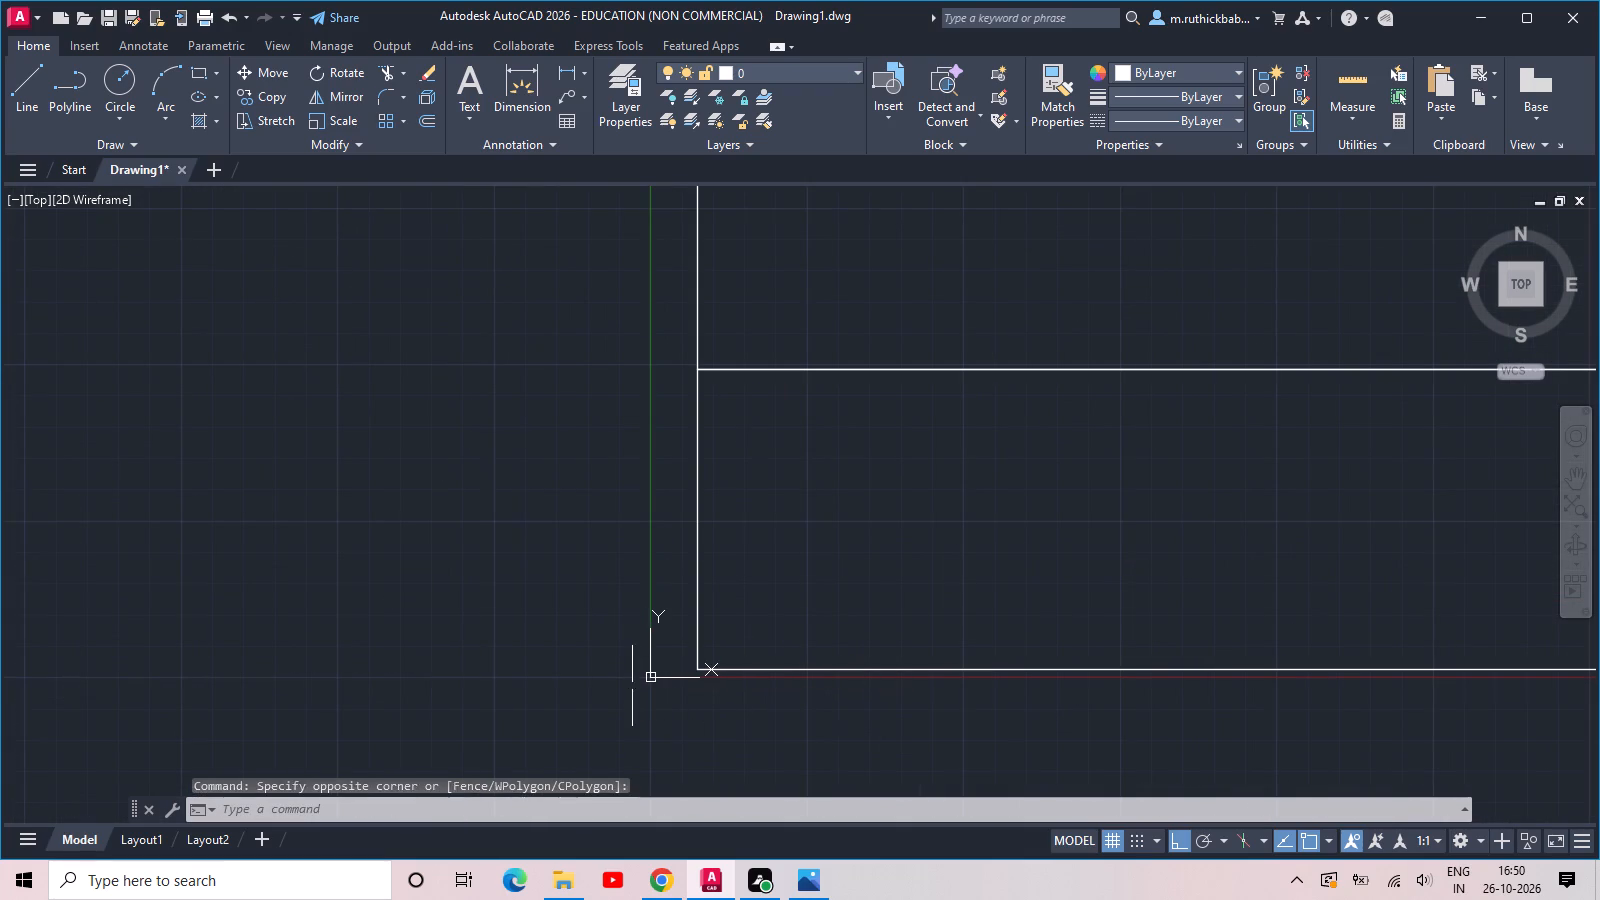
click(652, 674)
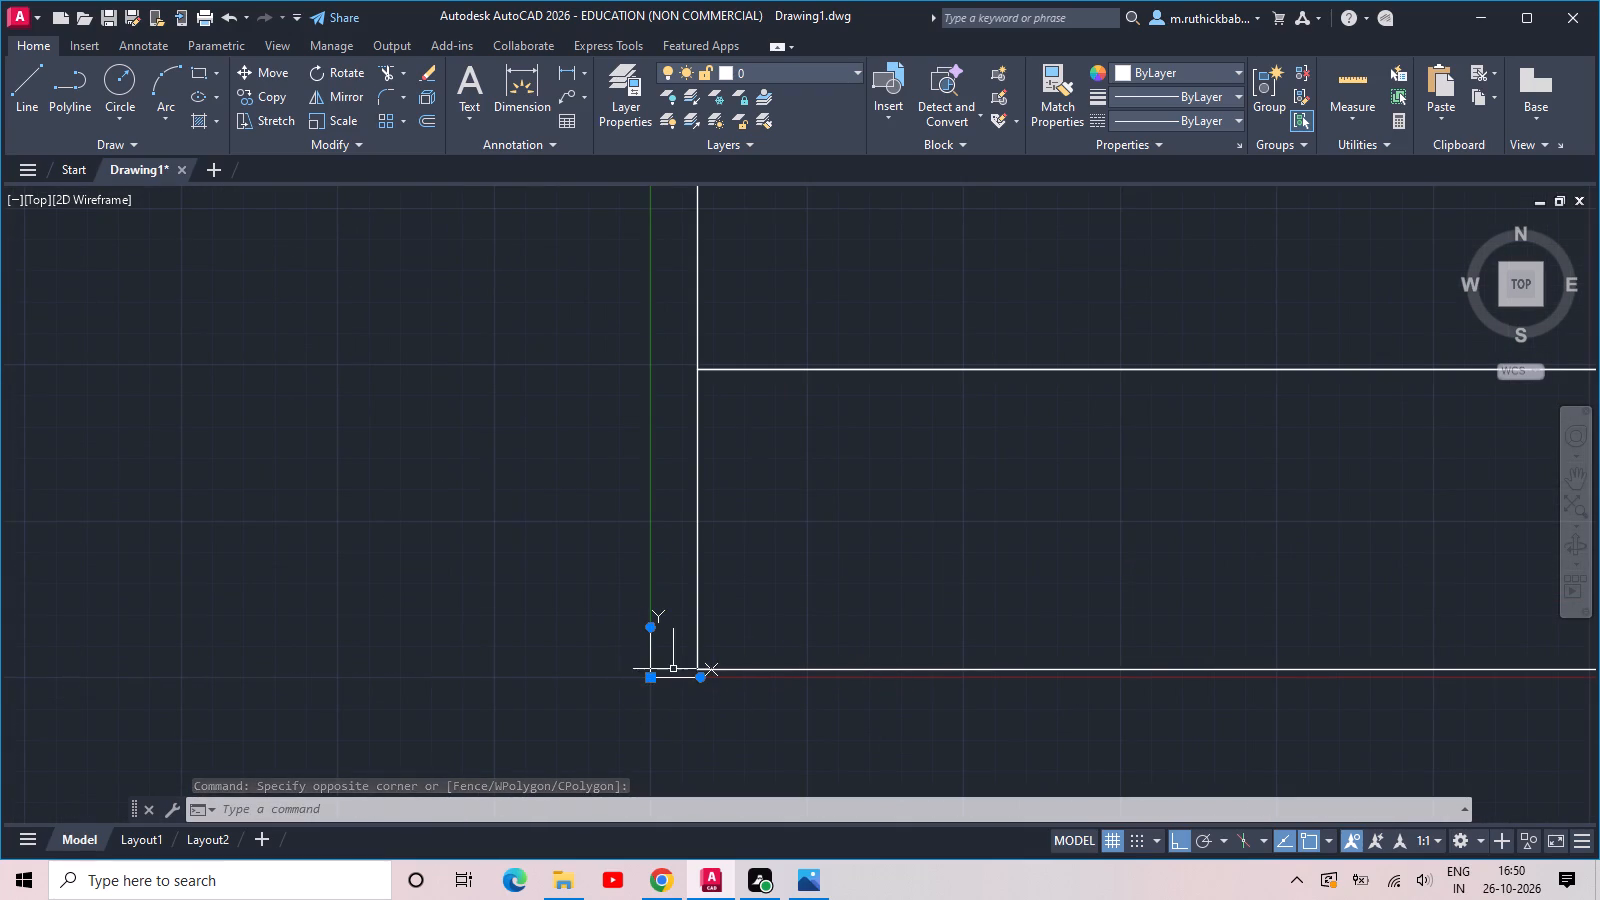
click(648, 675)
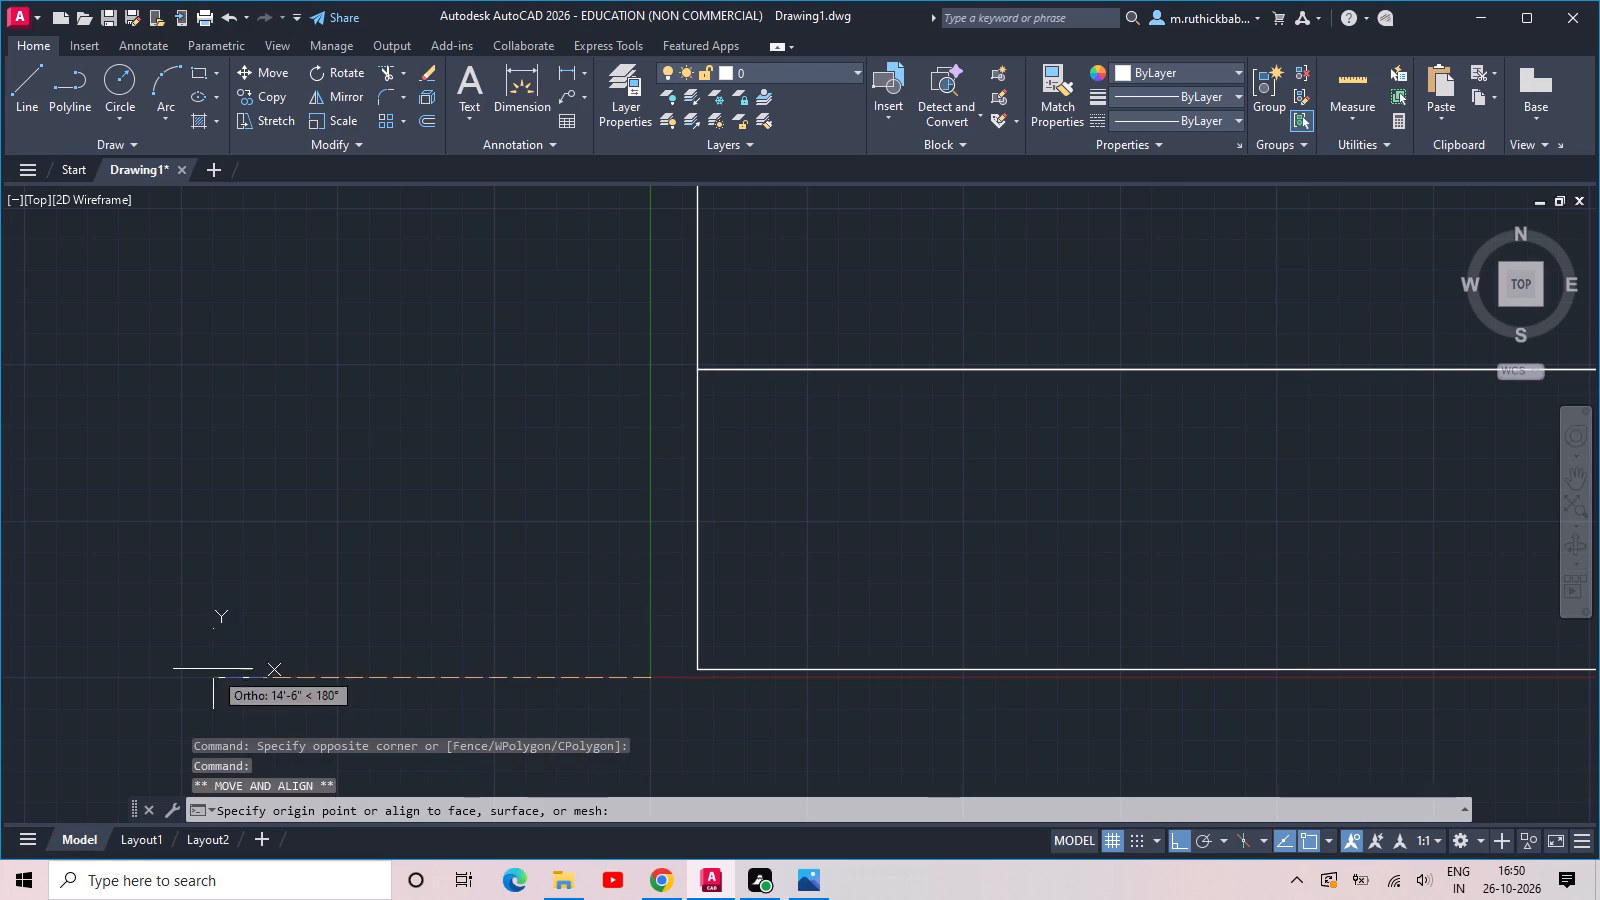
click(184, 667)
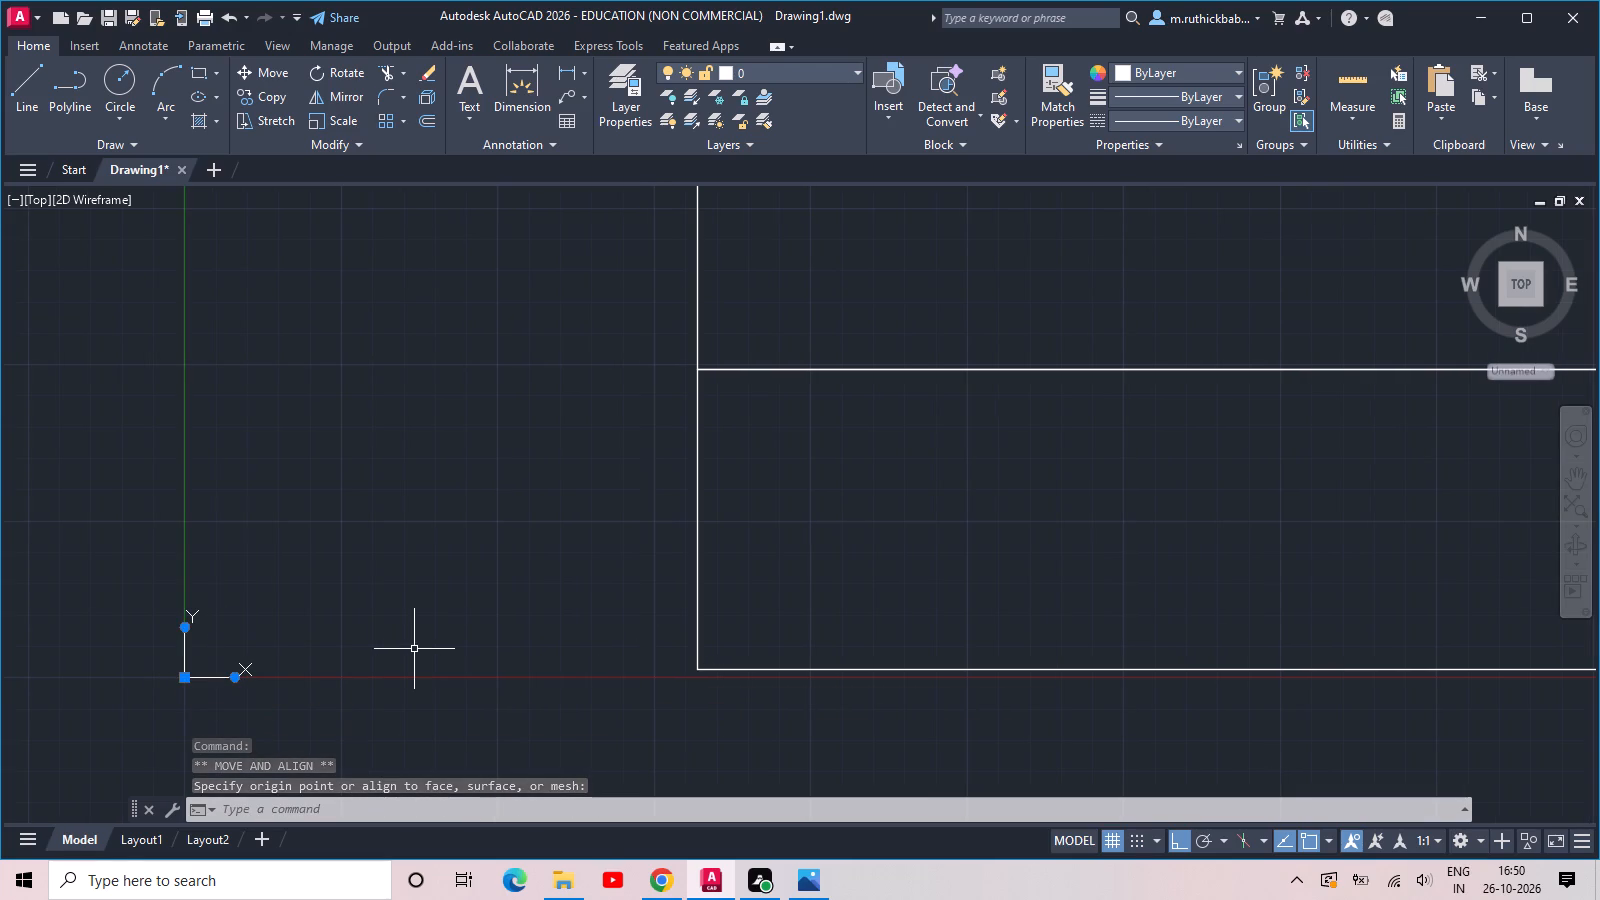
Save the drawing in the Documents folder as "6 elevation".
scroll(846, 553, down, 2)
middle_drag(922, 522, 793, 616)
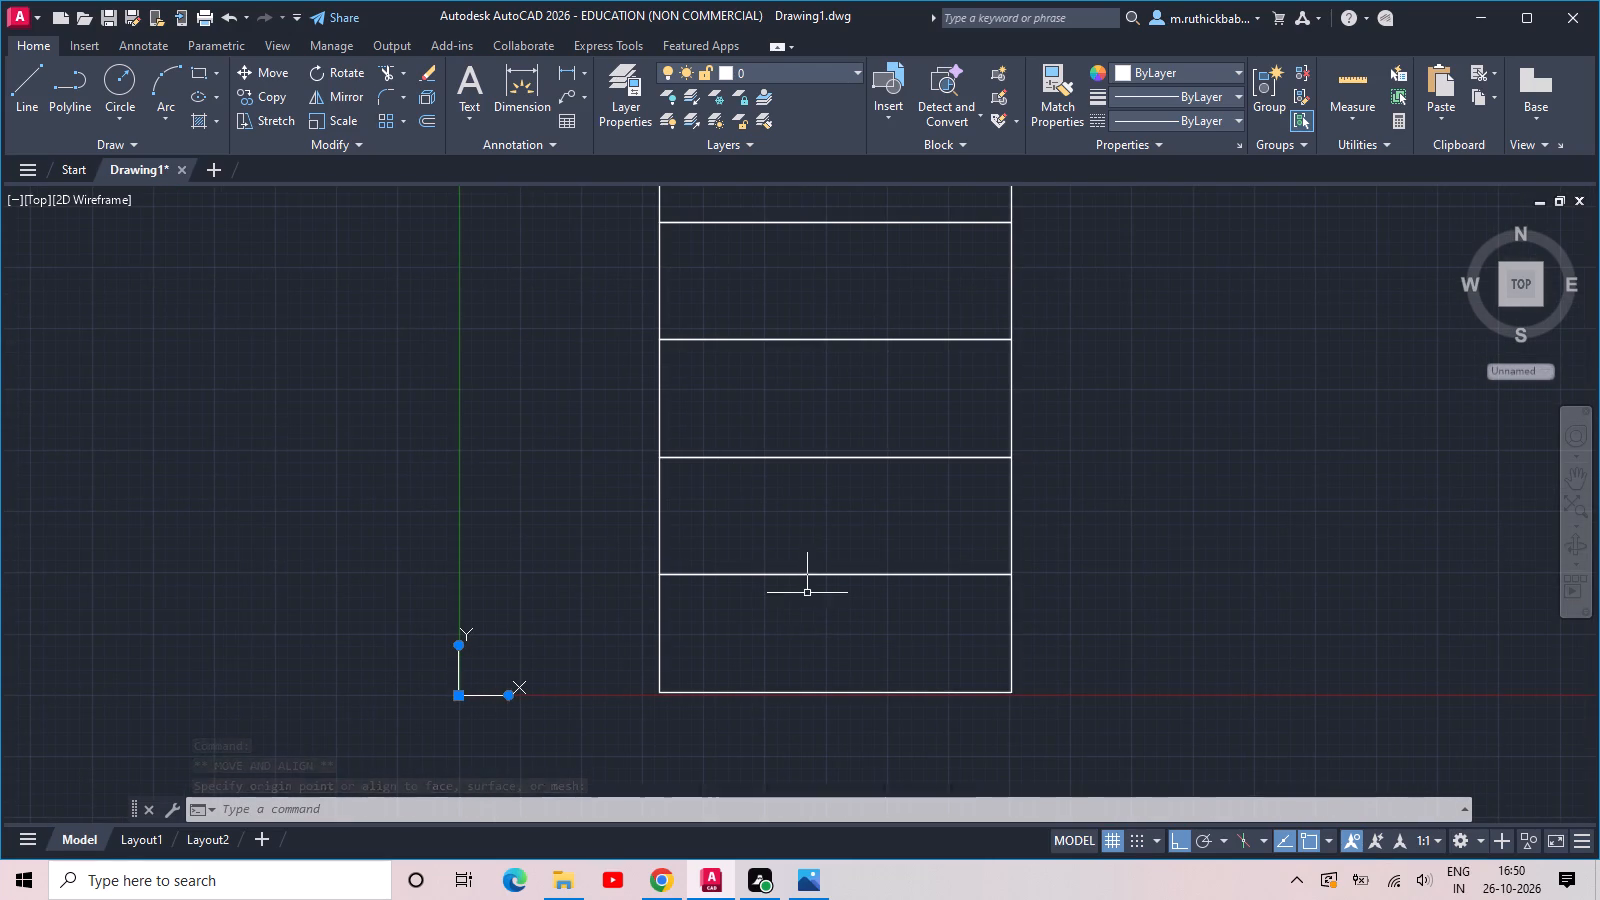
scroll(825, 581, down, 1)
middle_drag(862, 558, 785, 631)
scroll(811, 614, up, 1)
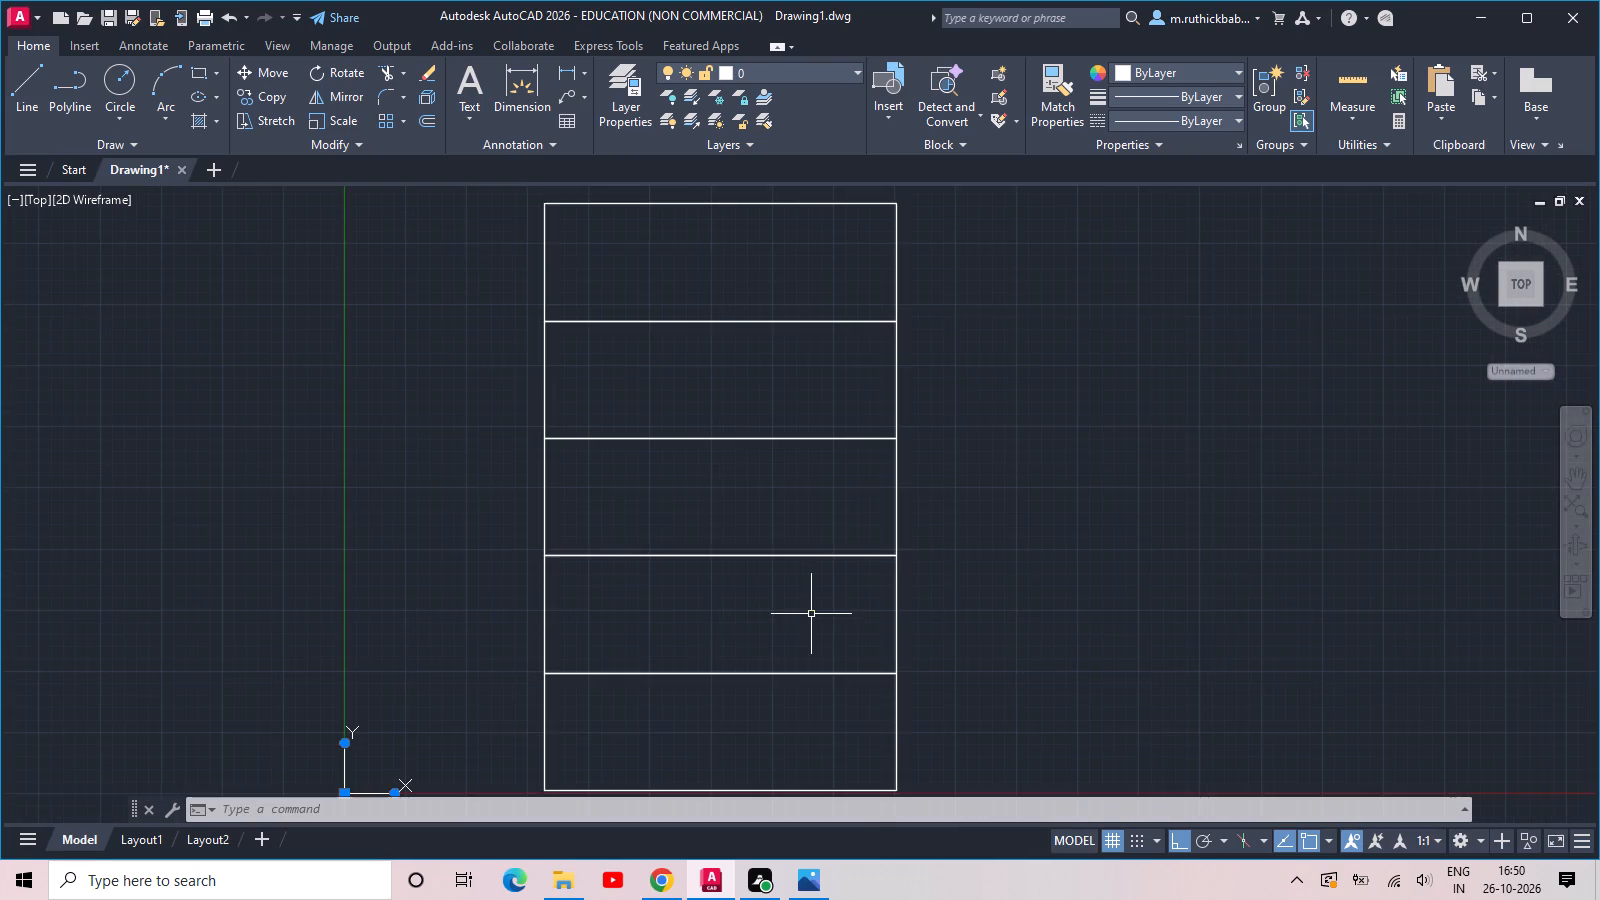
scroll(811, 614, down, 1)
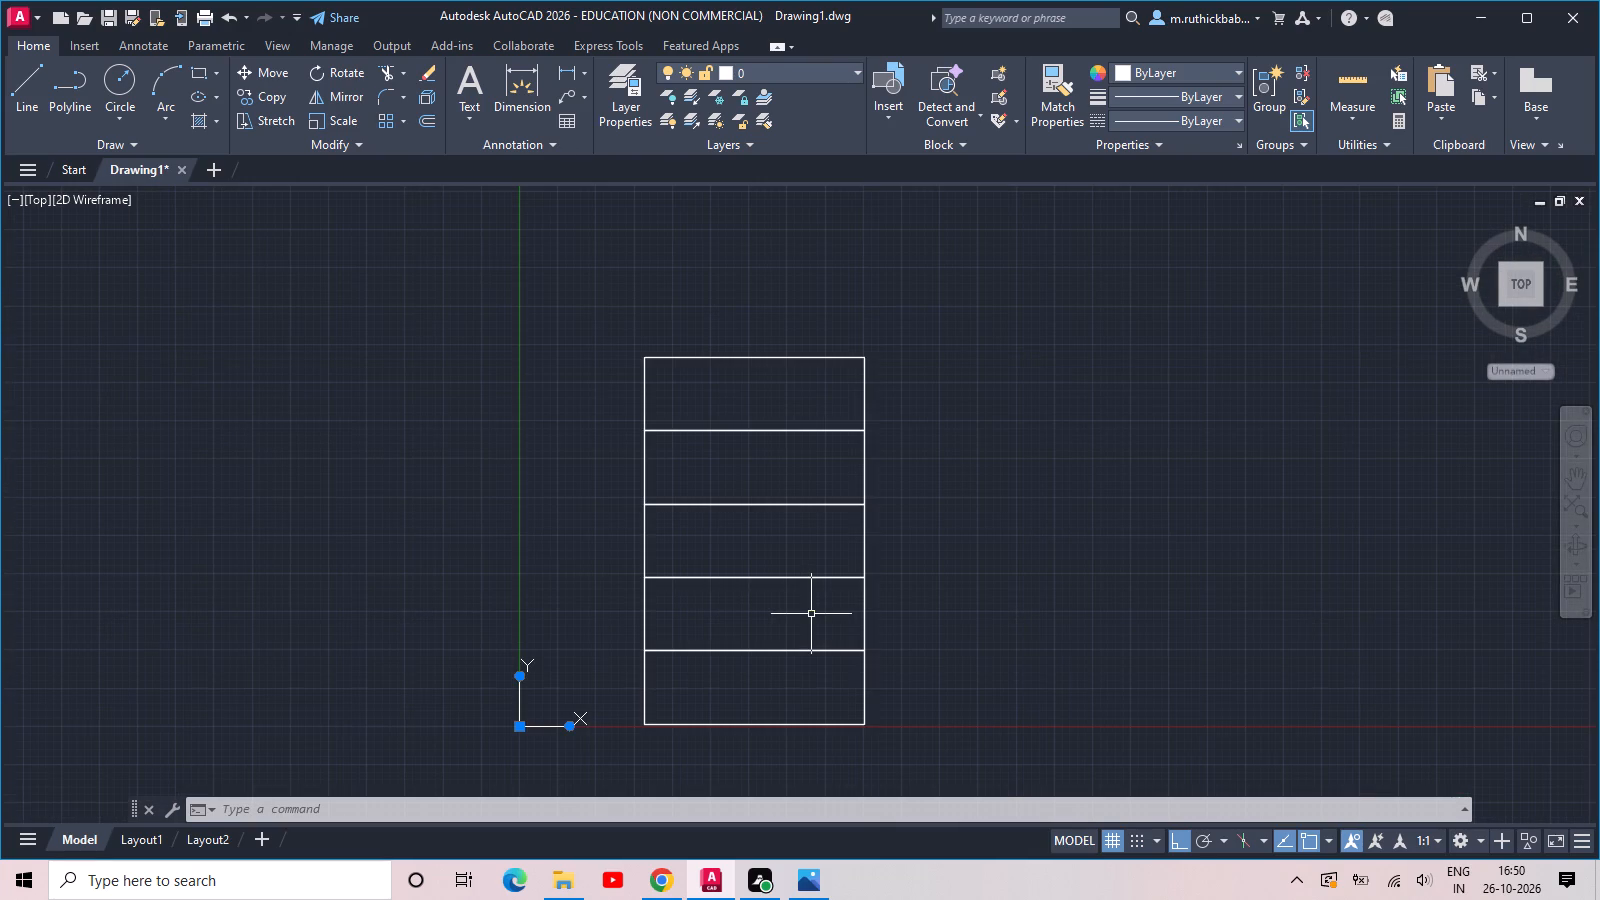
key(ctrl+s)
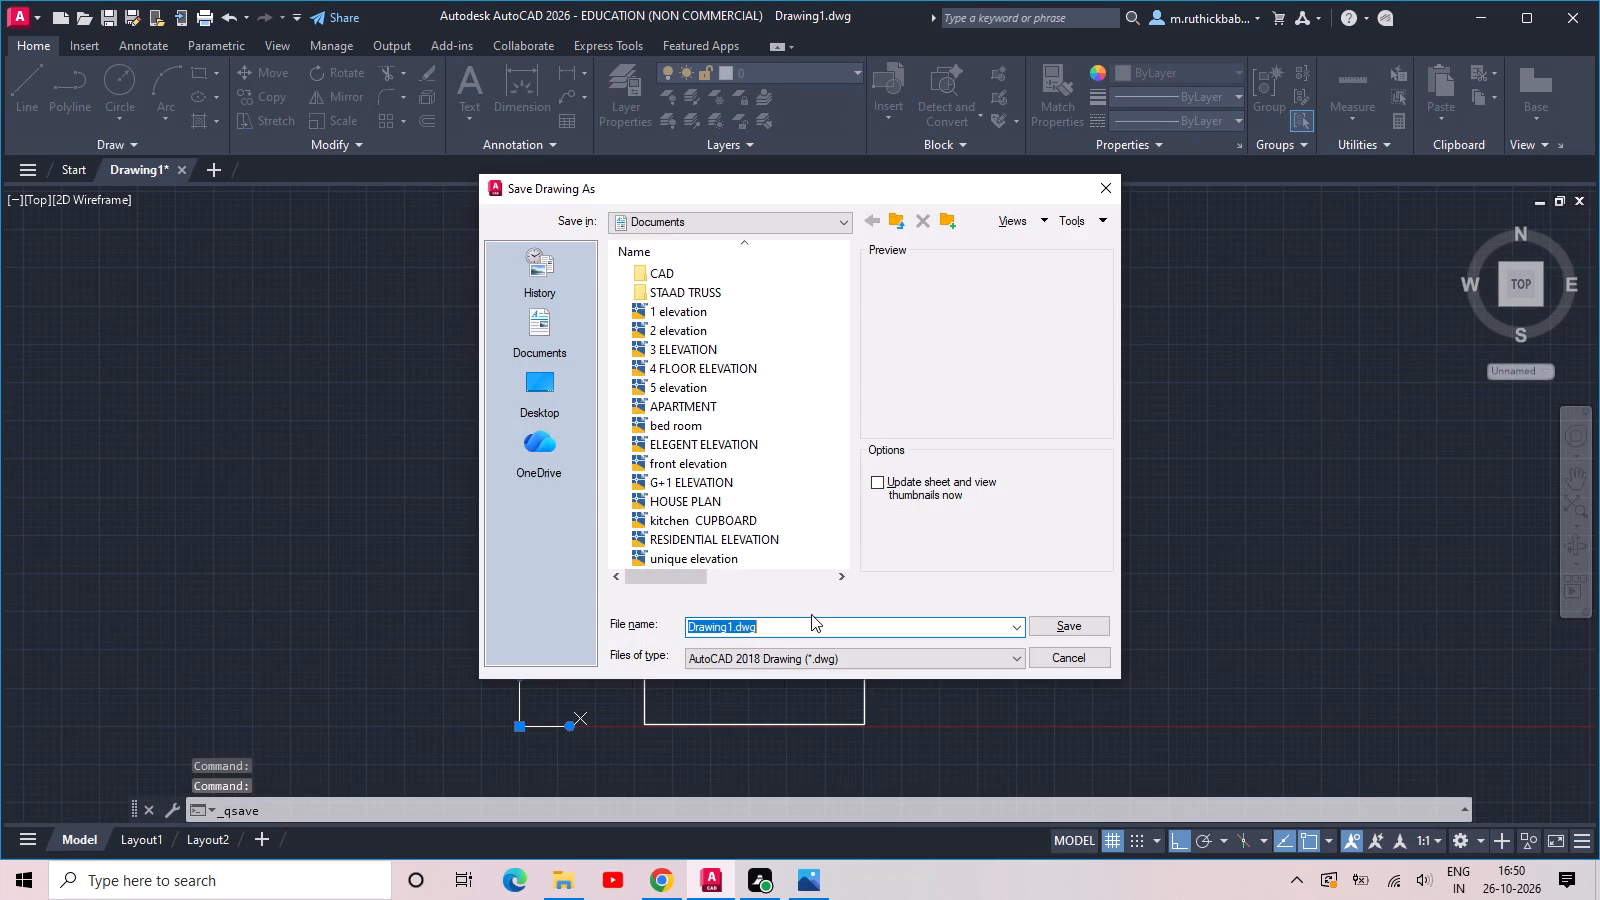
key(6)
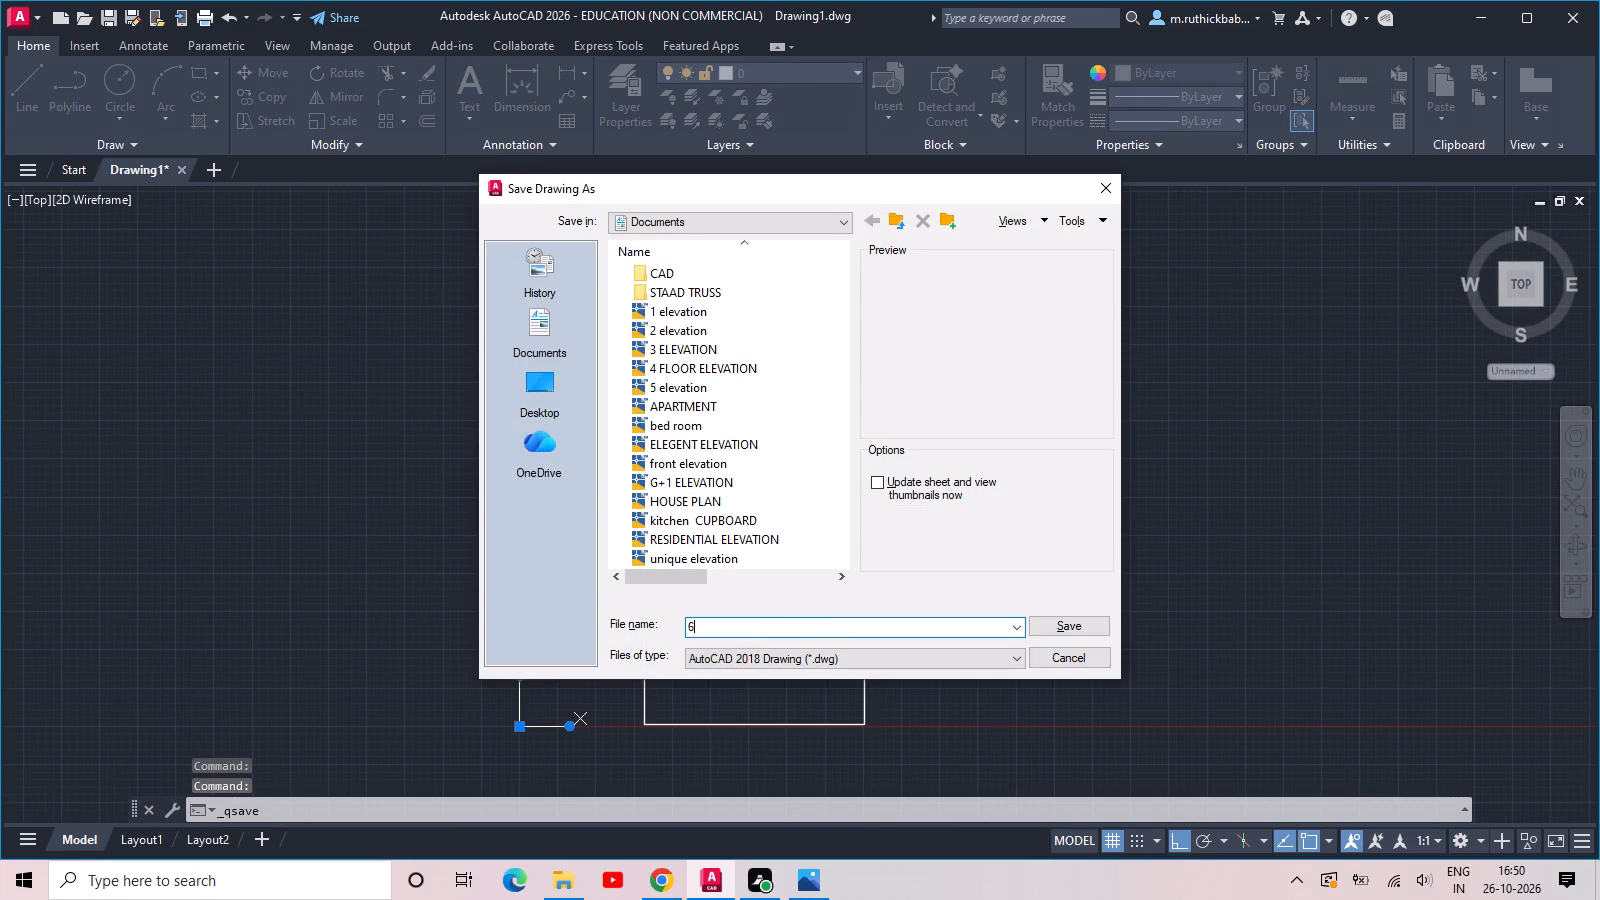
key(space)
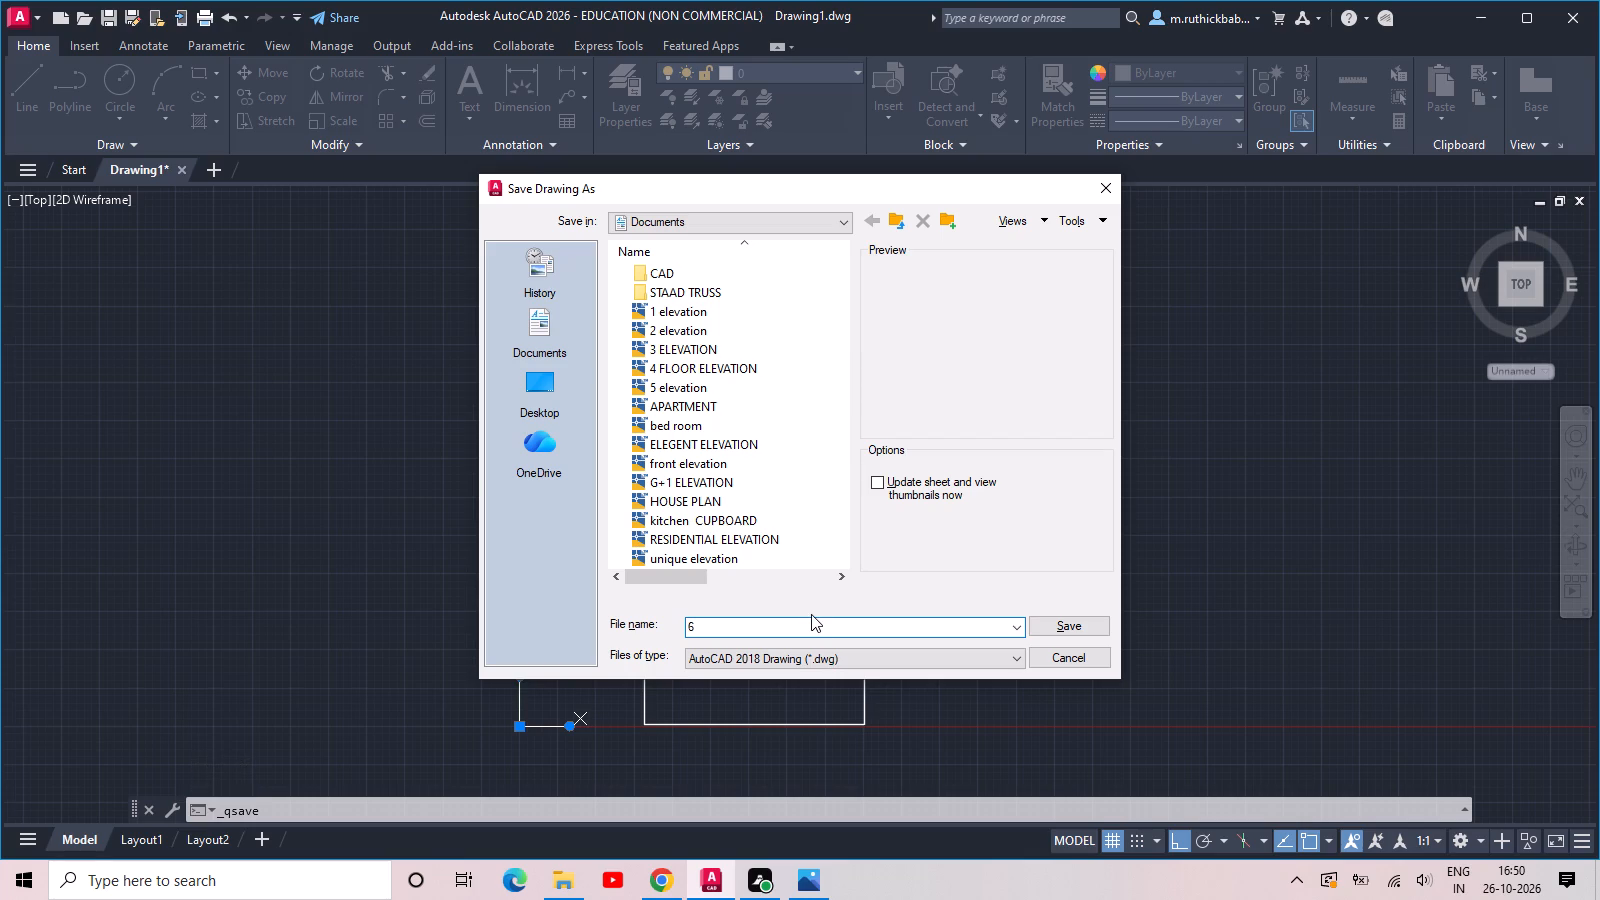
text(elev)
text(ation)
key(Return)
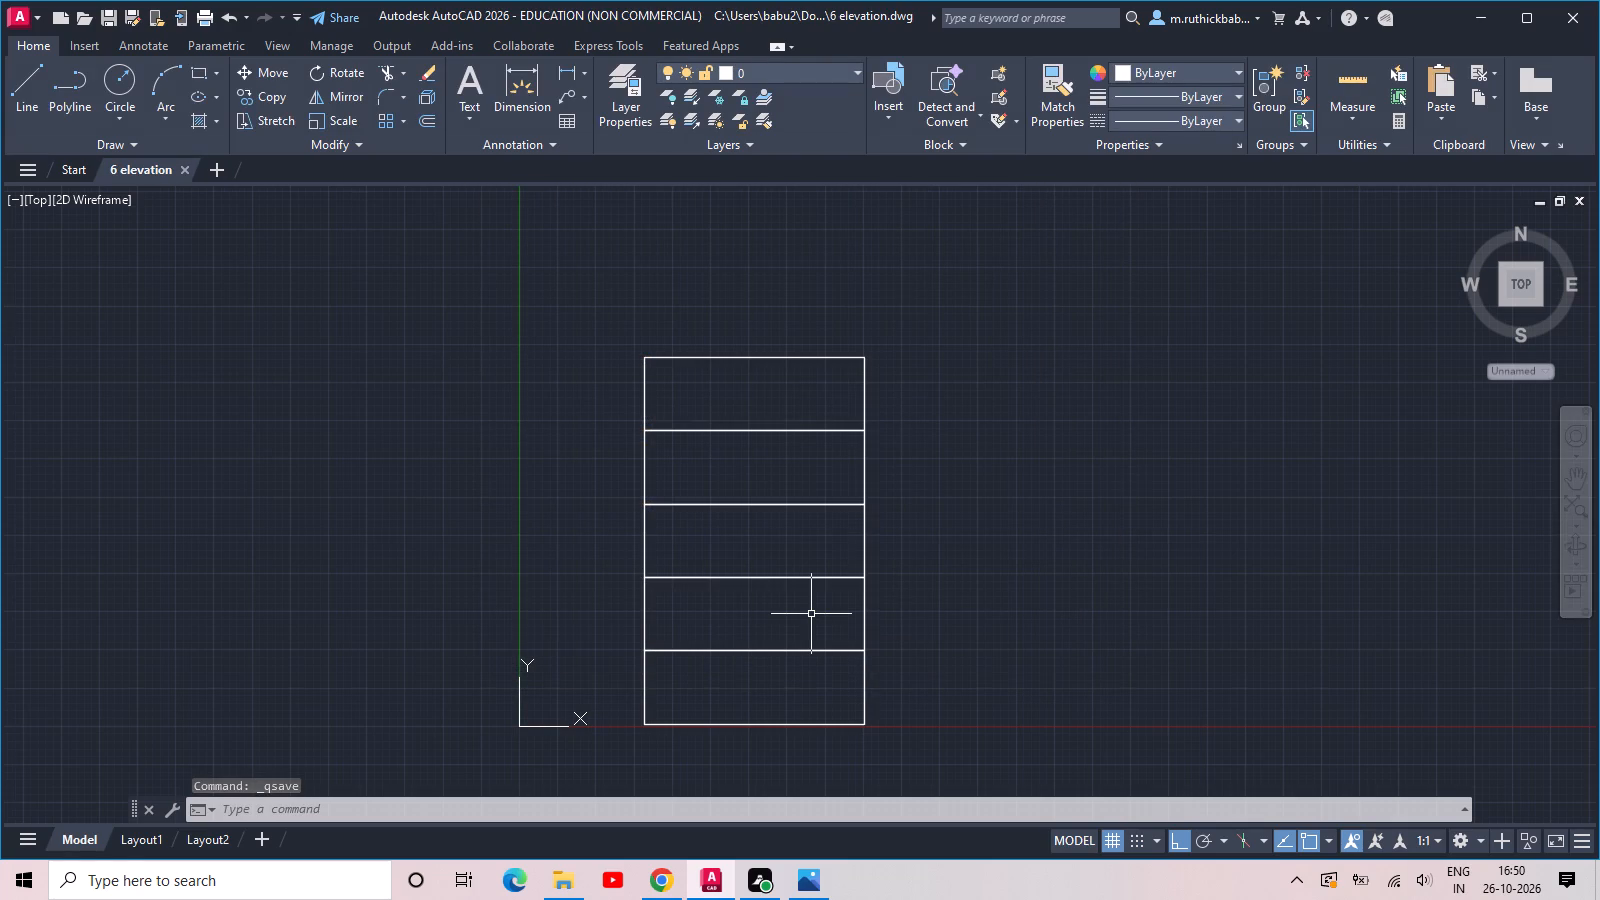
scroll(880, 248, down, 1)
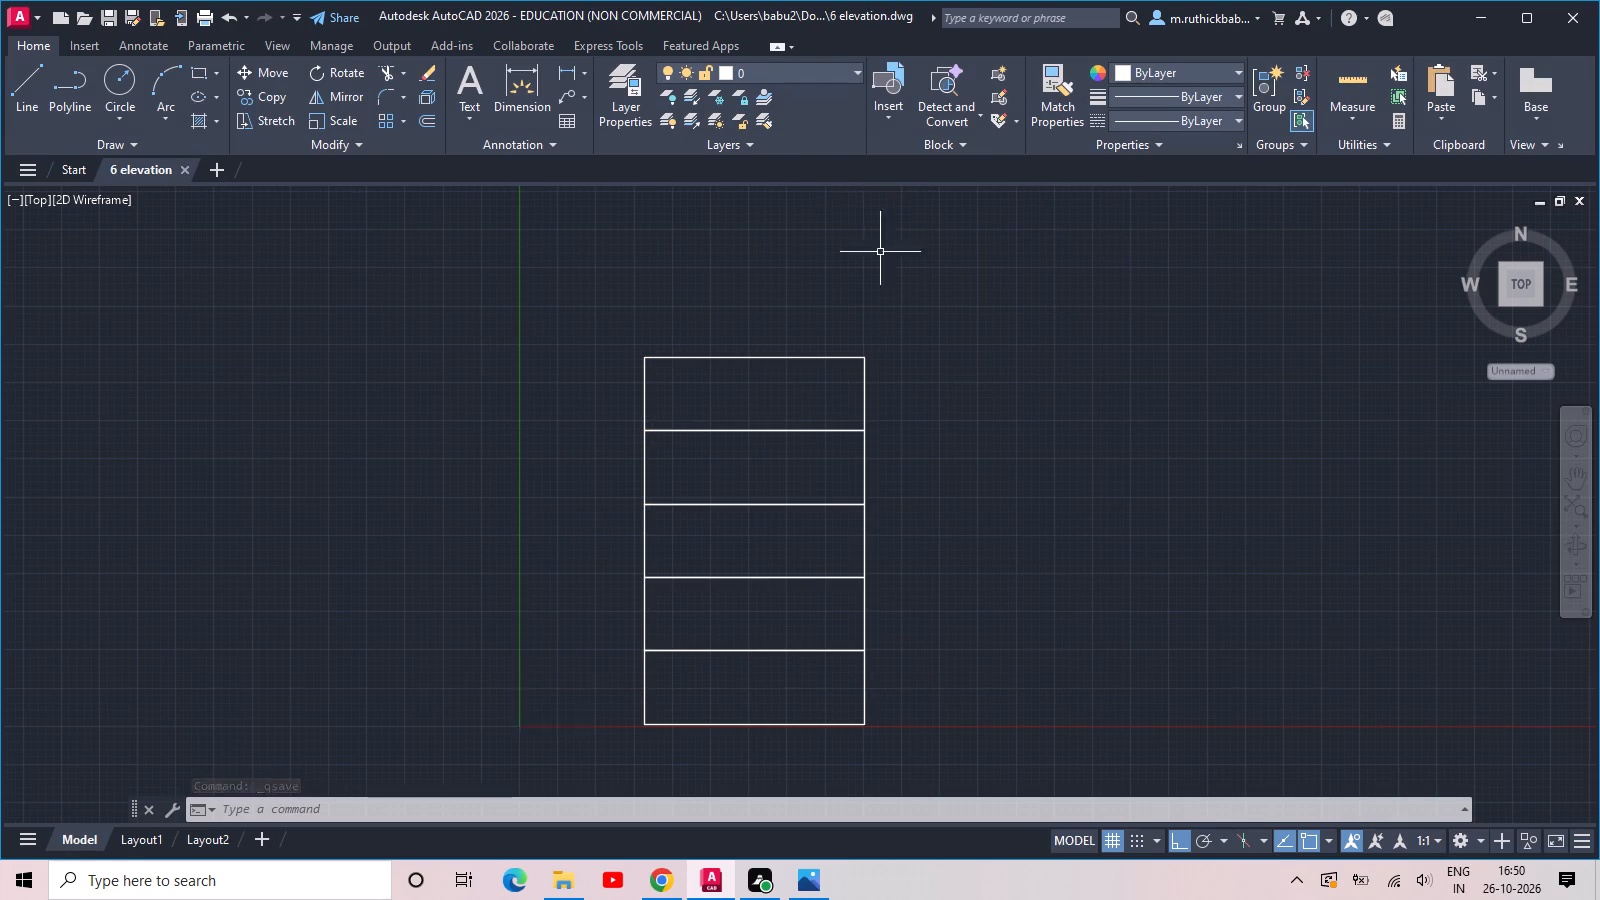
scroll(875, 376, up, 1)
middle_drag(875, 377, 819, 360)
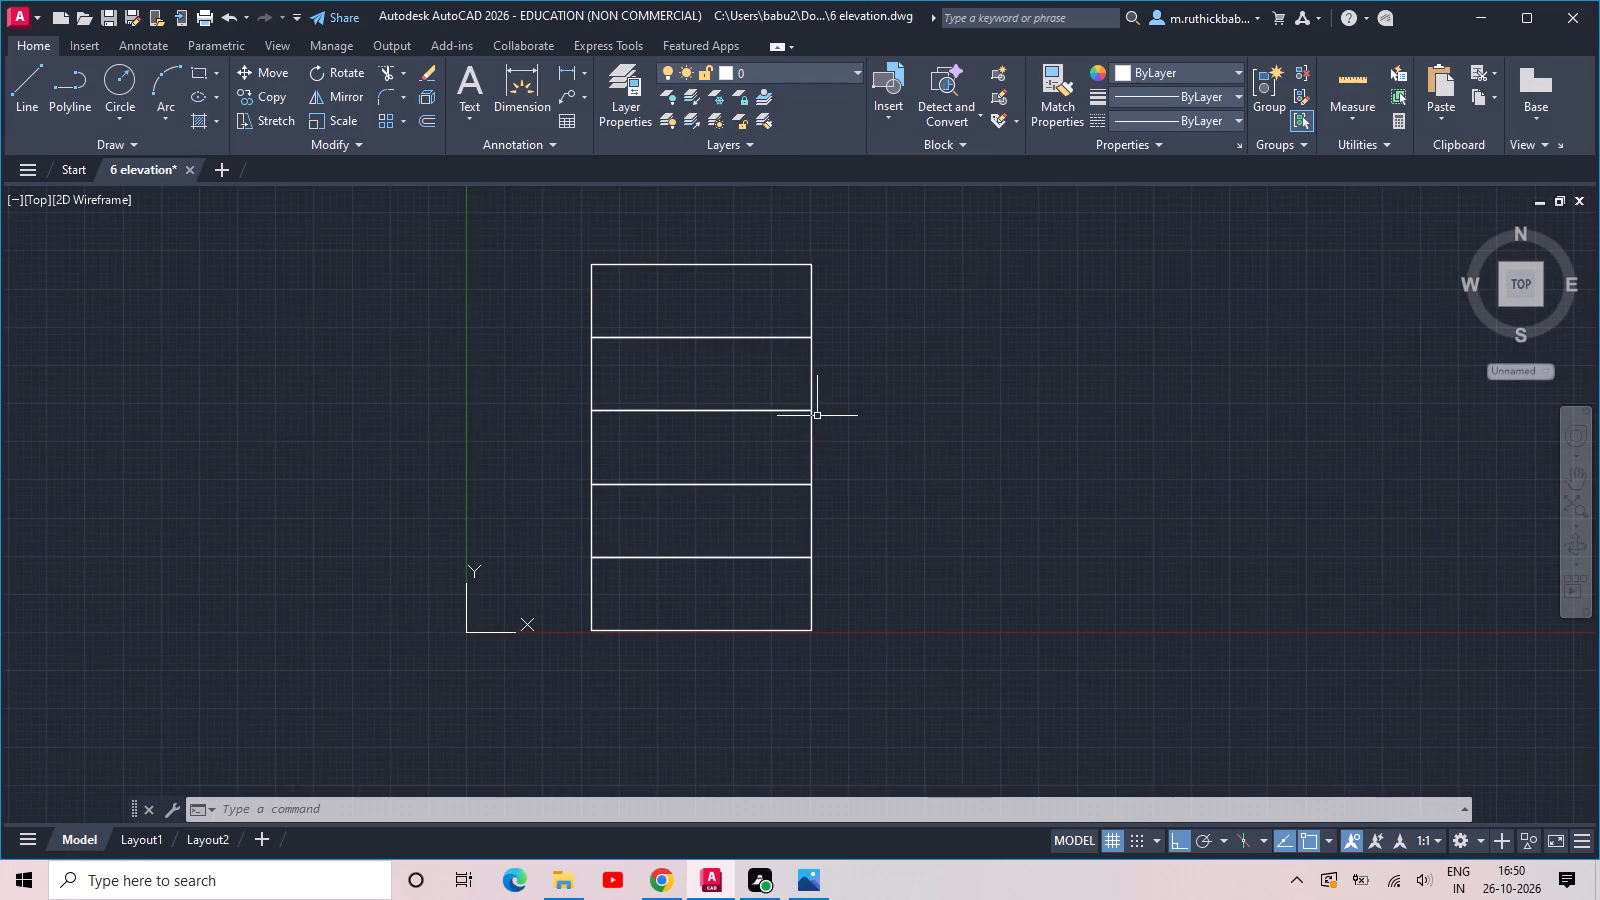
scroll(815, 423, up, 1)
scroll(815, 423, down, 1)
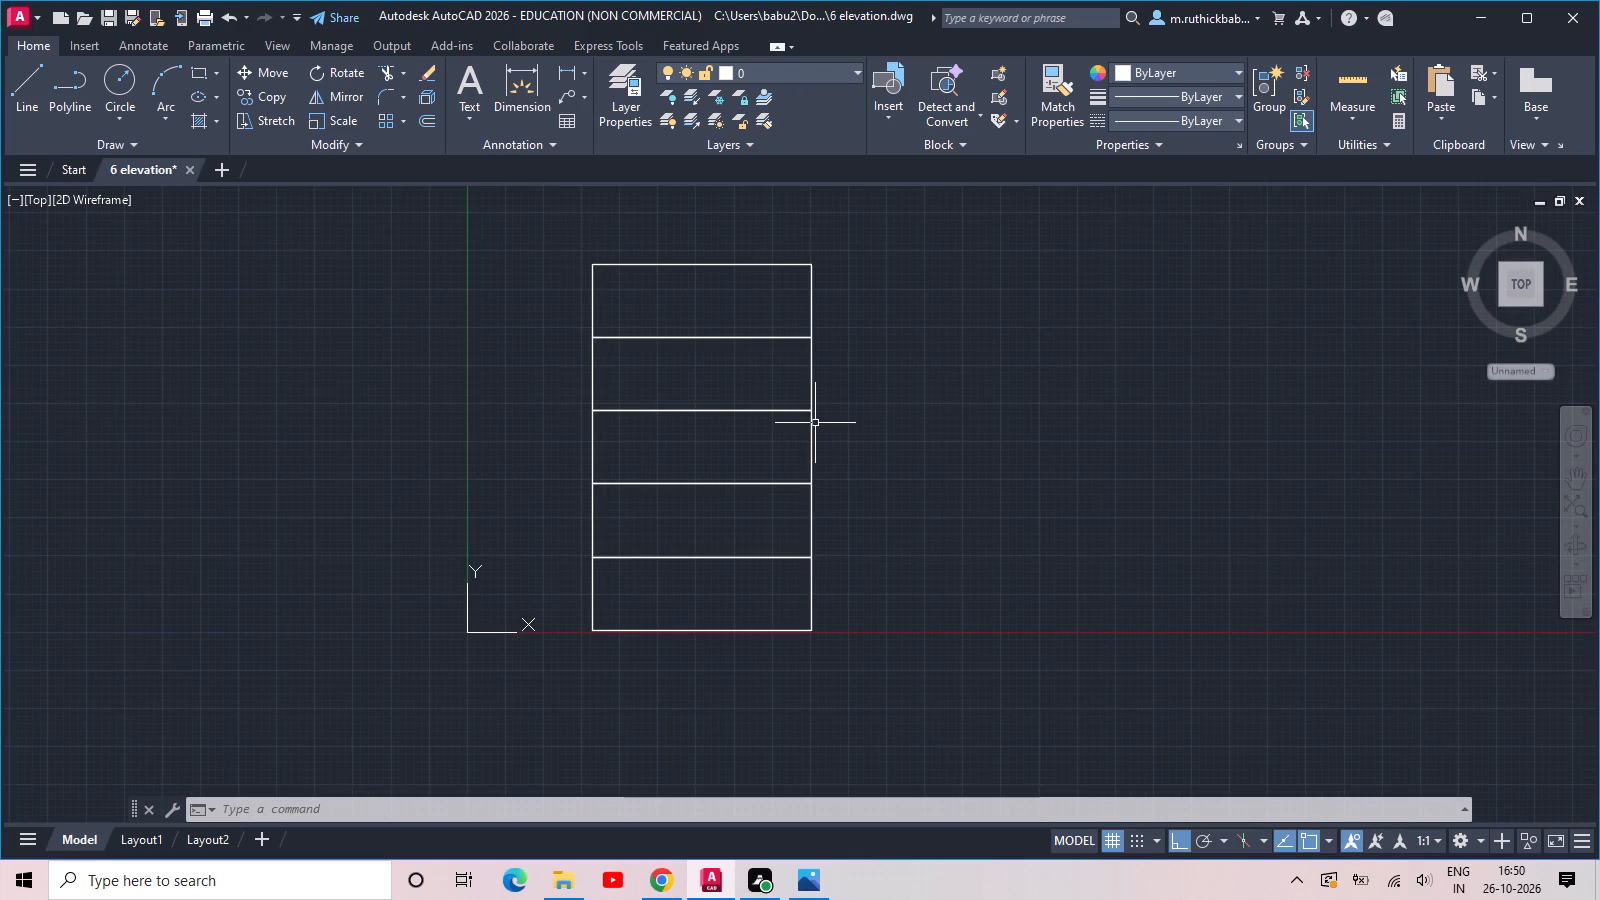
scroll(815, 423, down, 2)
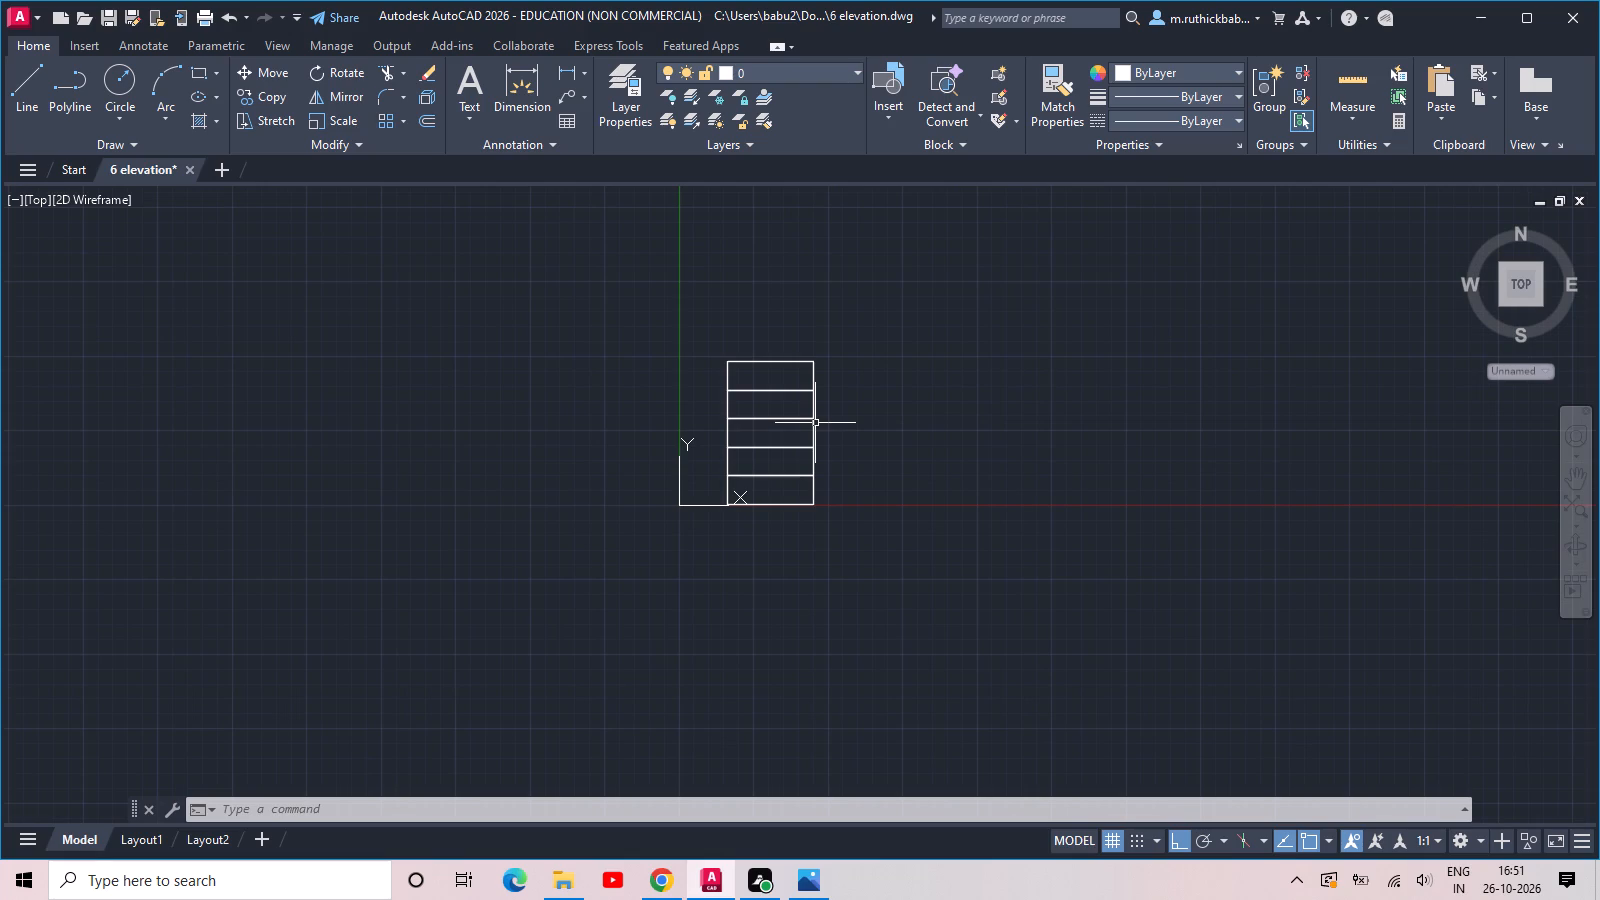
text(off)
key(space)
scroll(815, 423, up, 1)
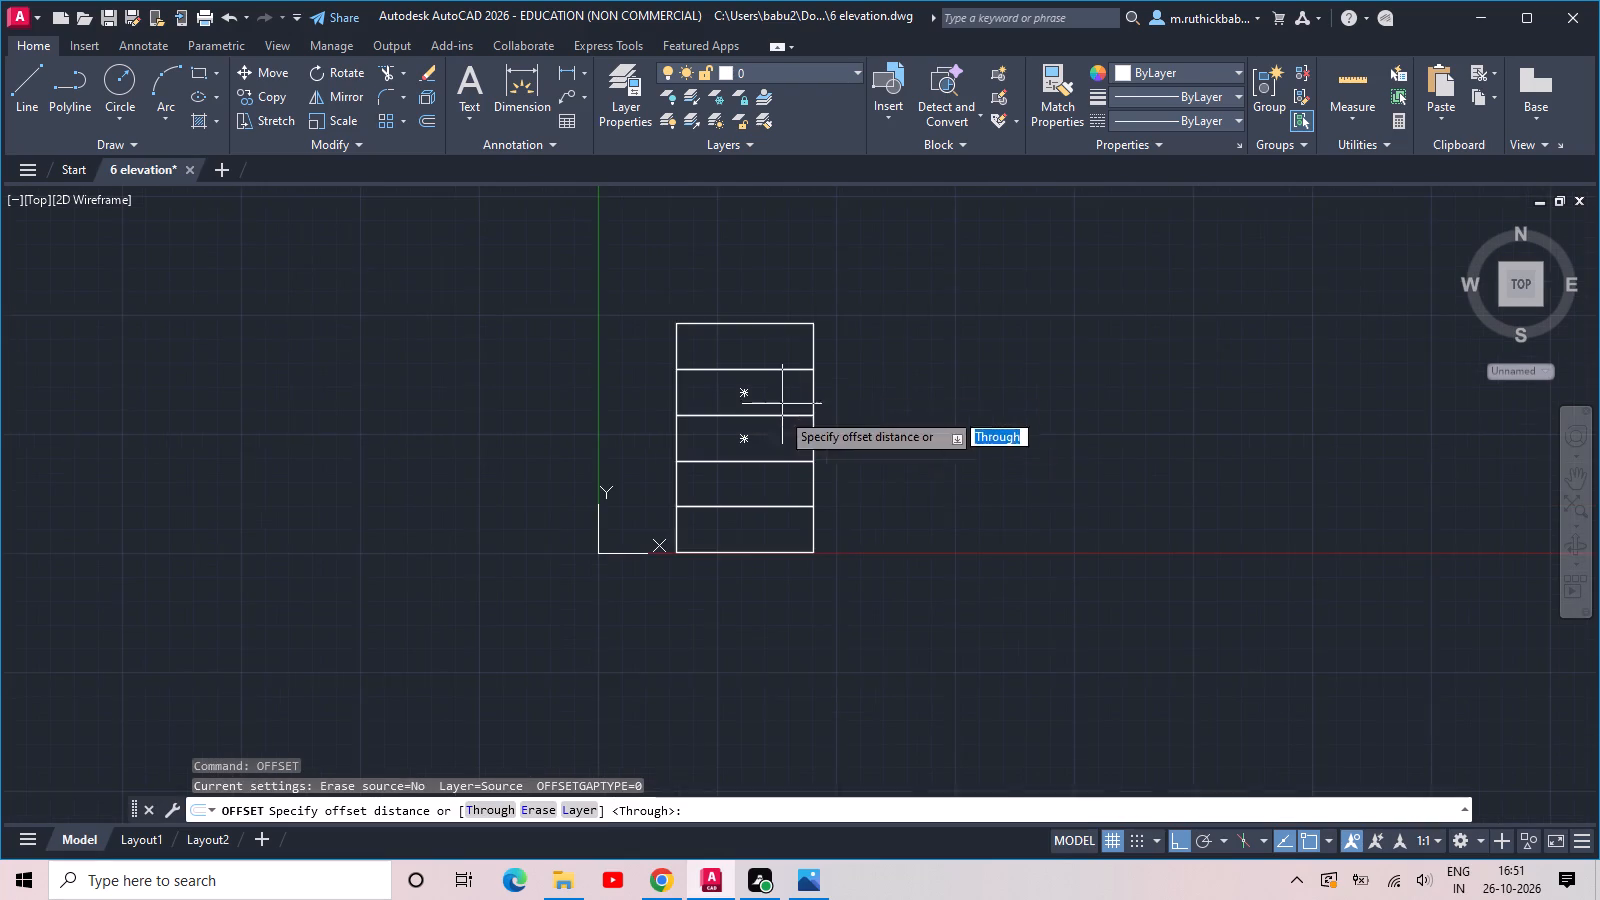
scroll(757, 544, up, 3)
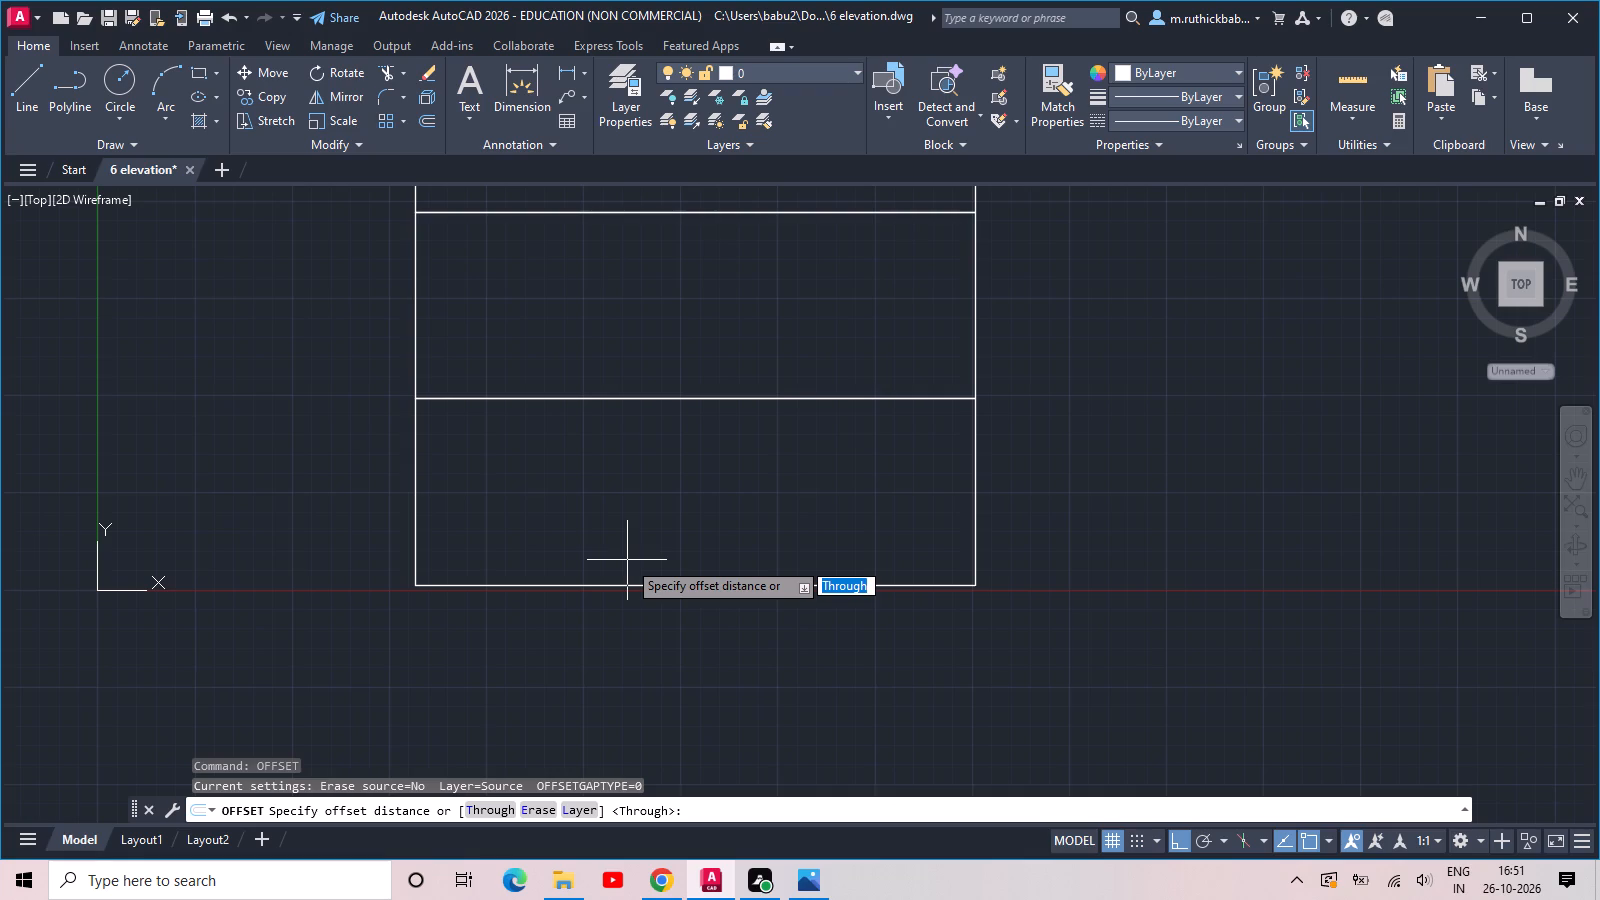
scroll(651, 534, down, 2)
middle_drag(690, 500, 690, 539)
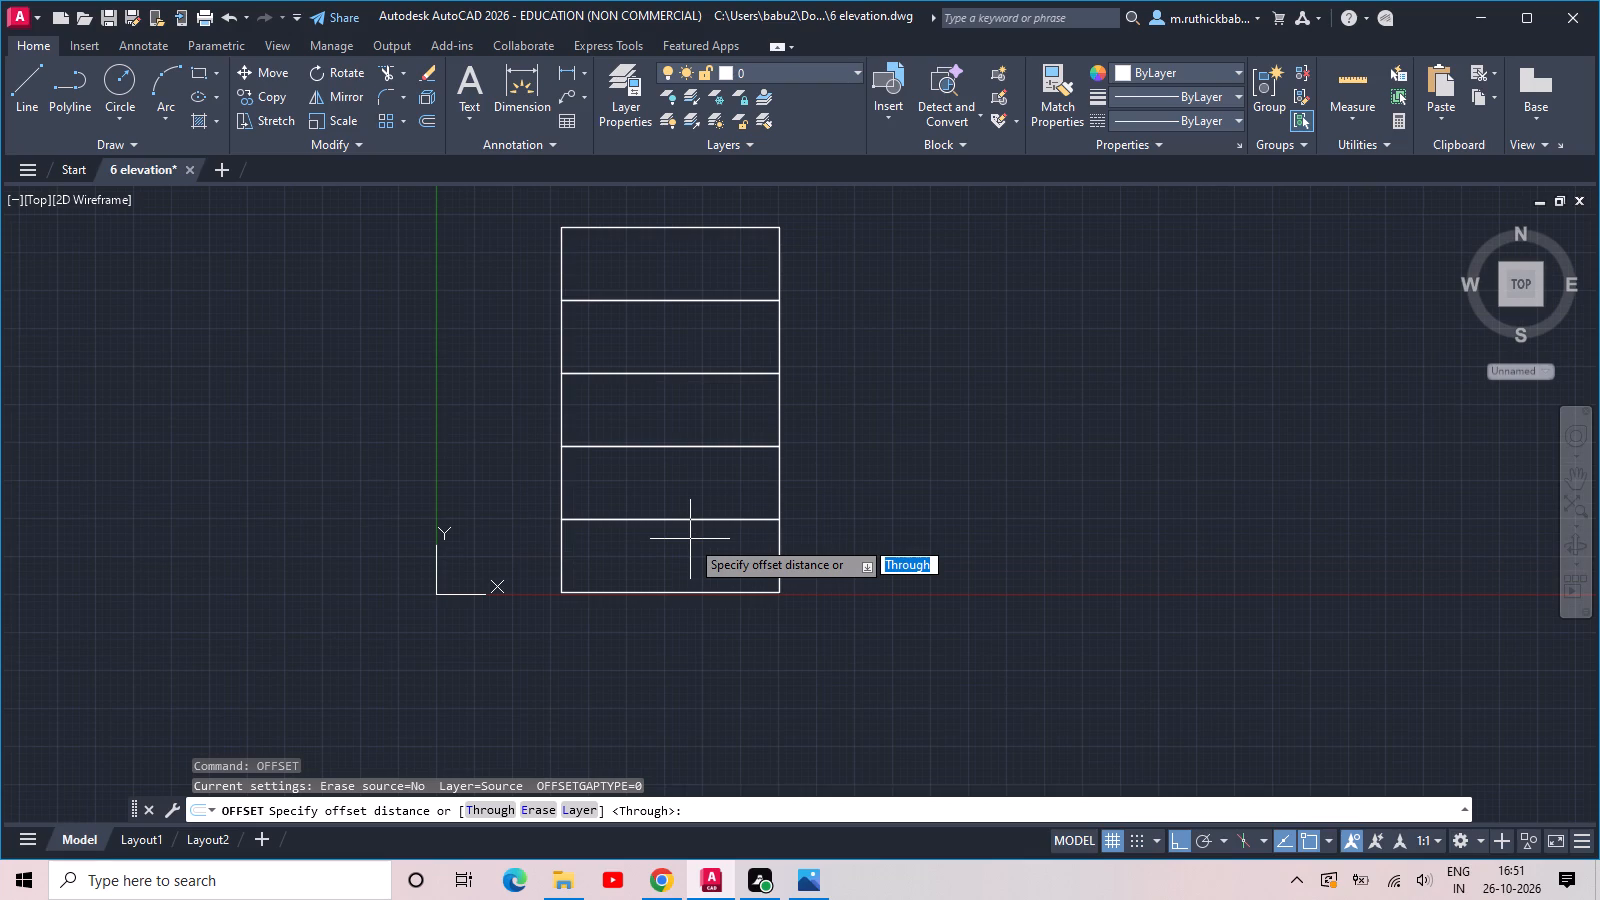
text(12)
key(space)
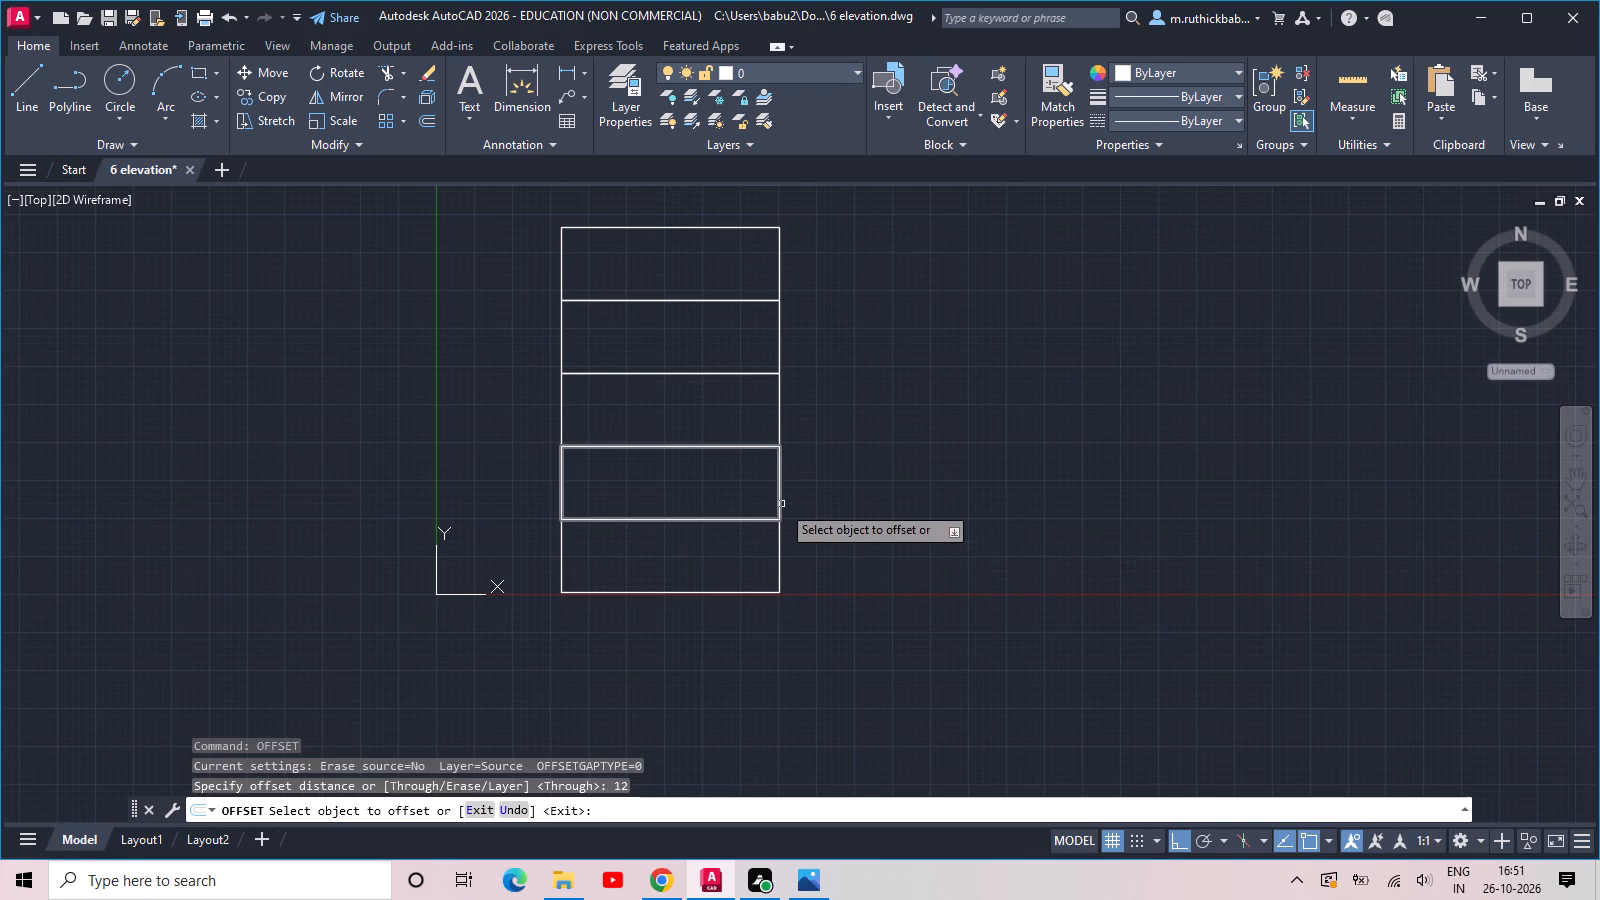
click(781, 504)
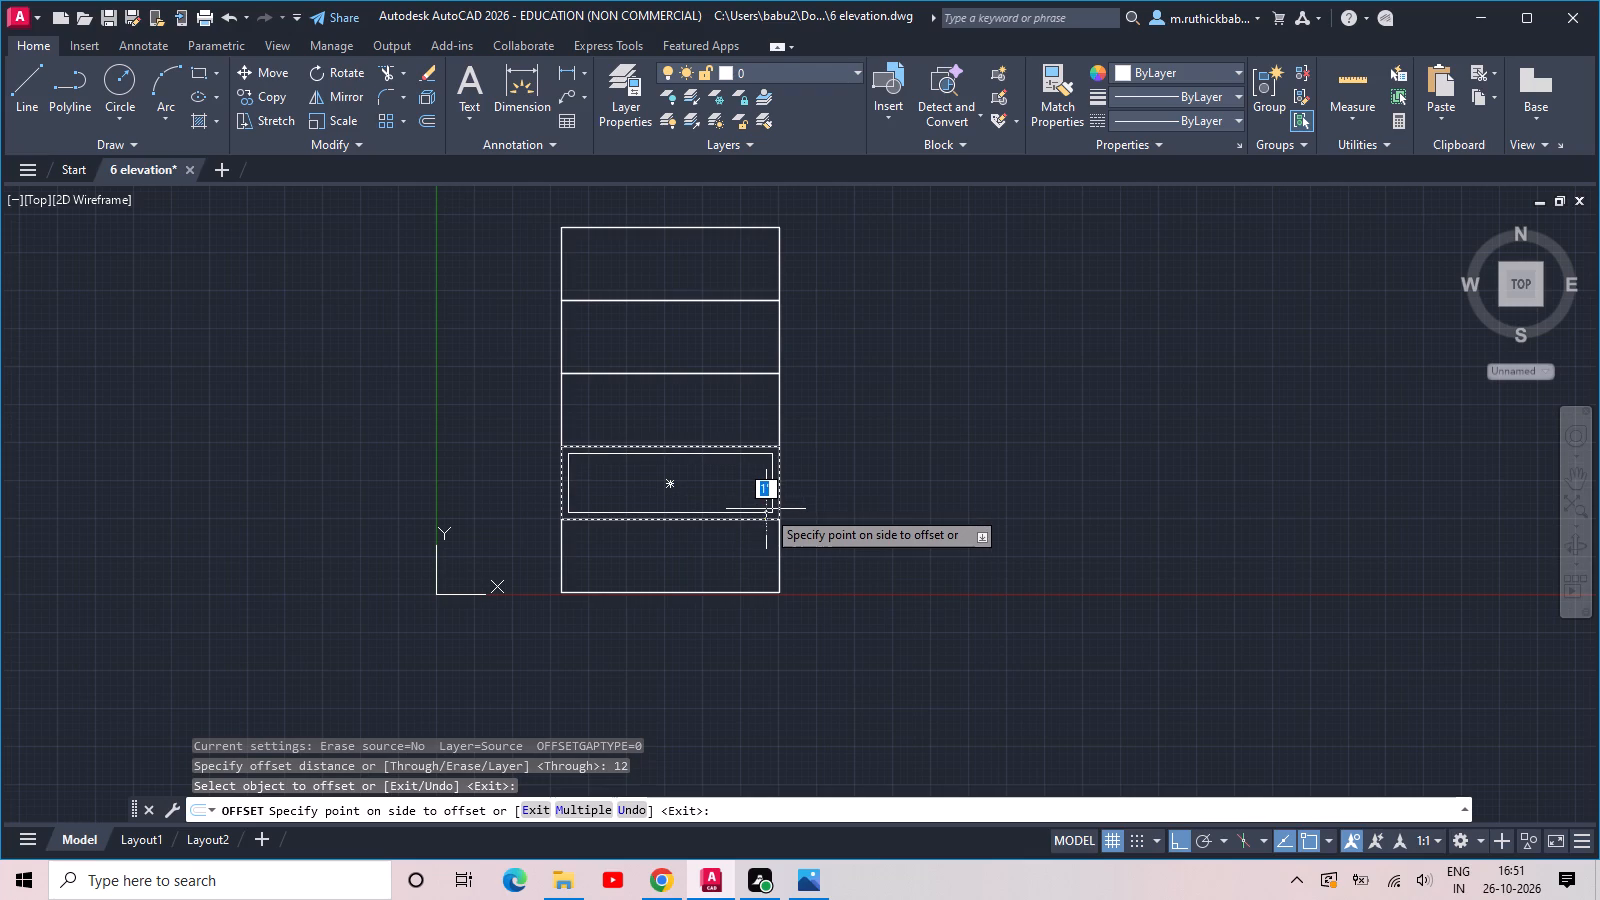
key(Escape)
Explode all five stacked floor rectangles into separate lines.
drag(810, 216, 818, 233)
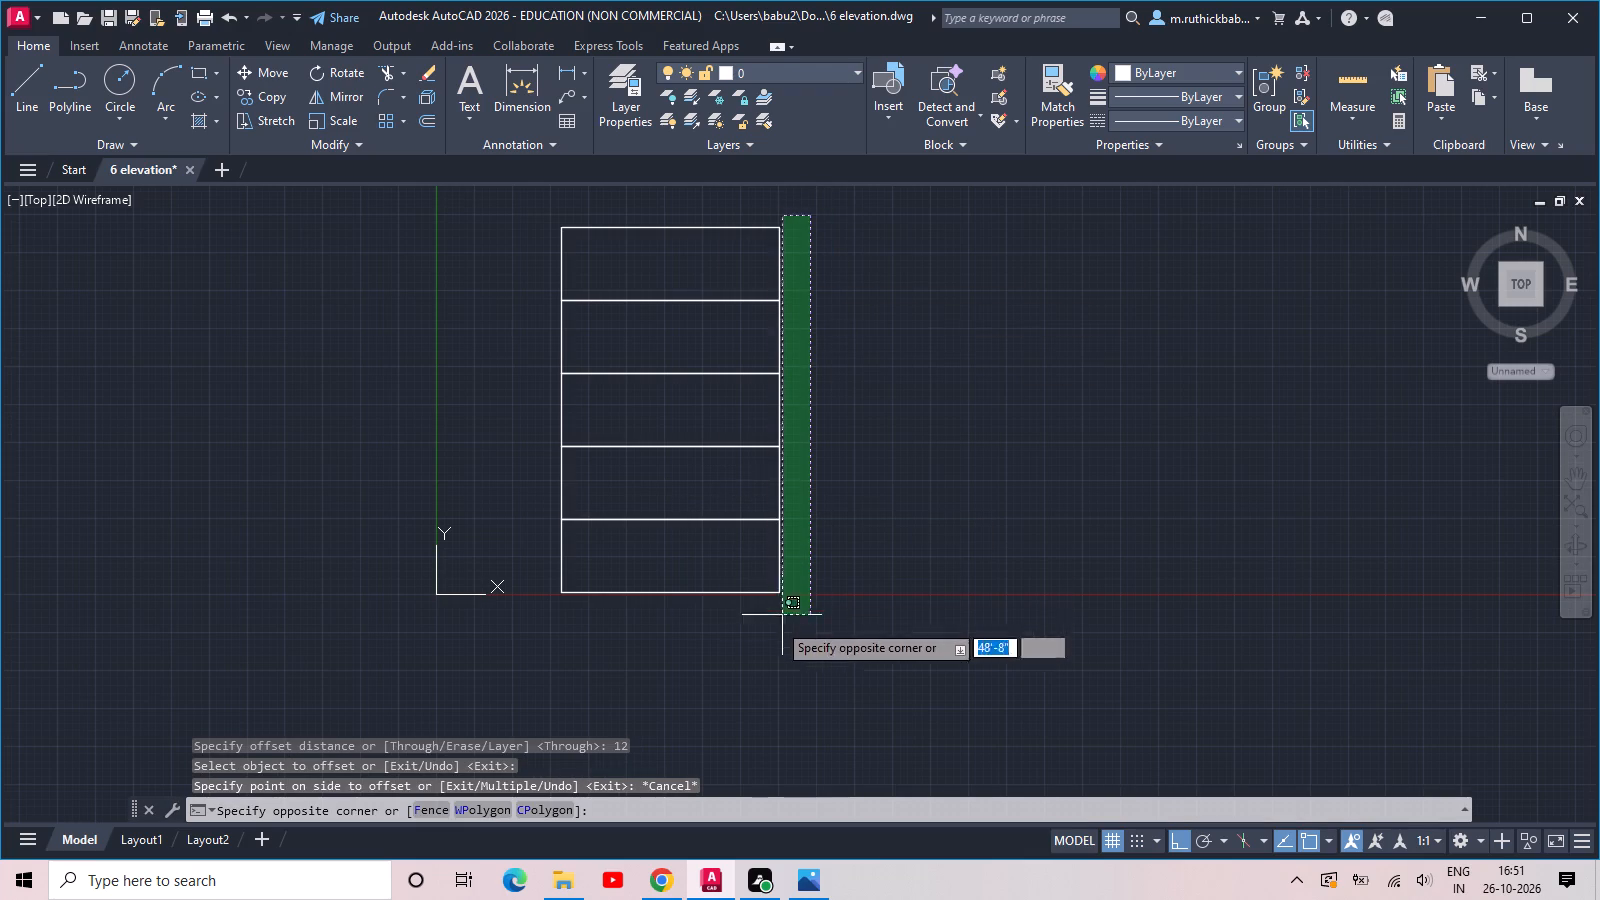
click(534, 614)
text(x)
key(space)
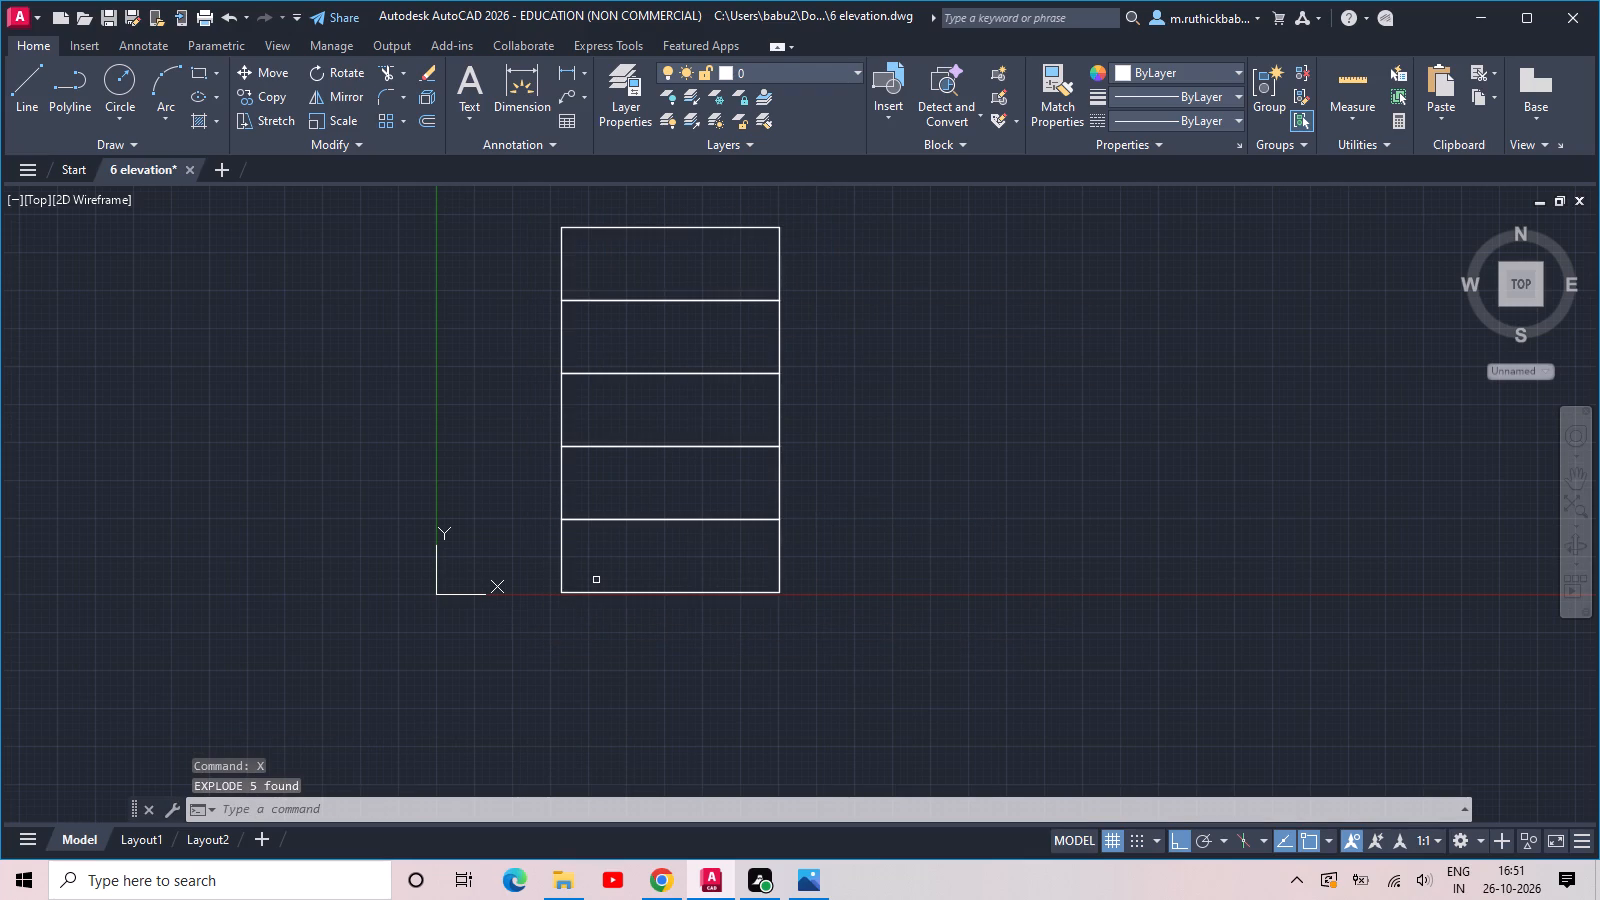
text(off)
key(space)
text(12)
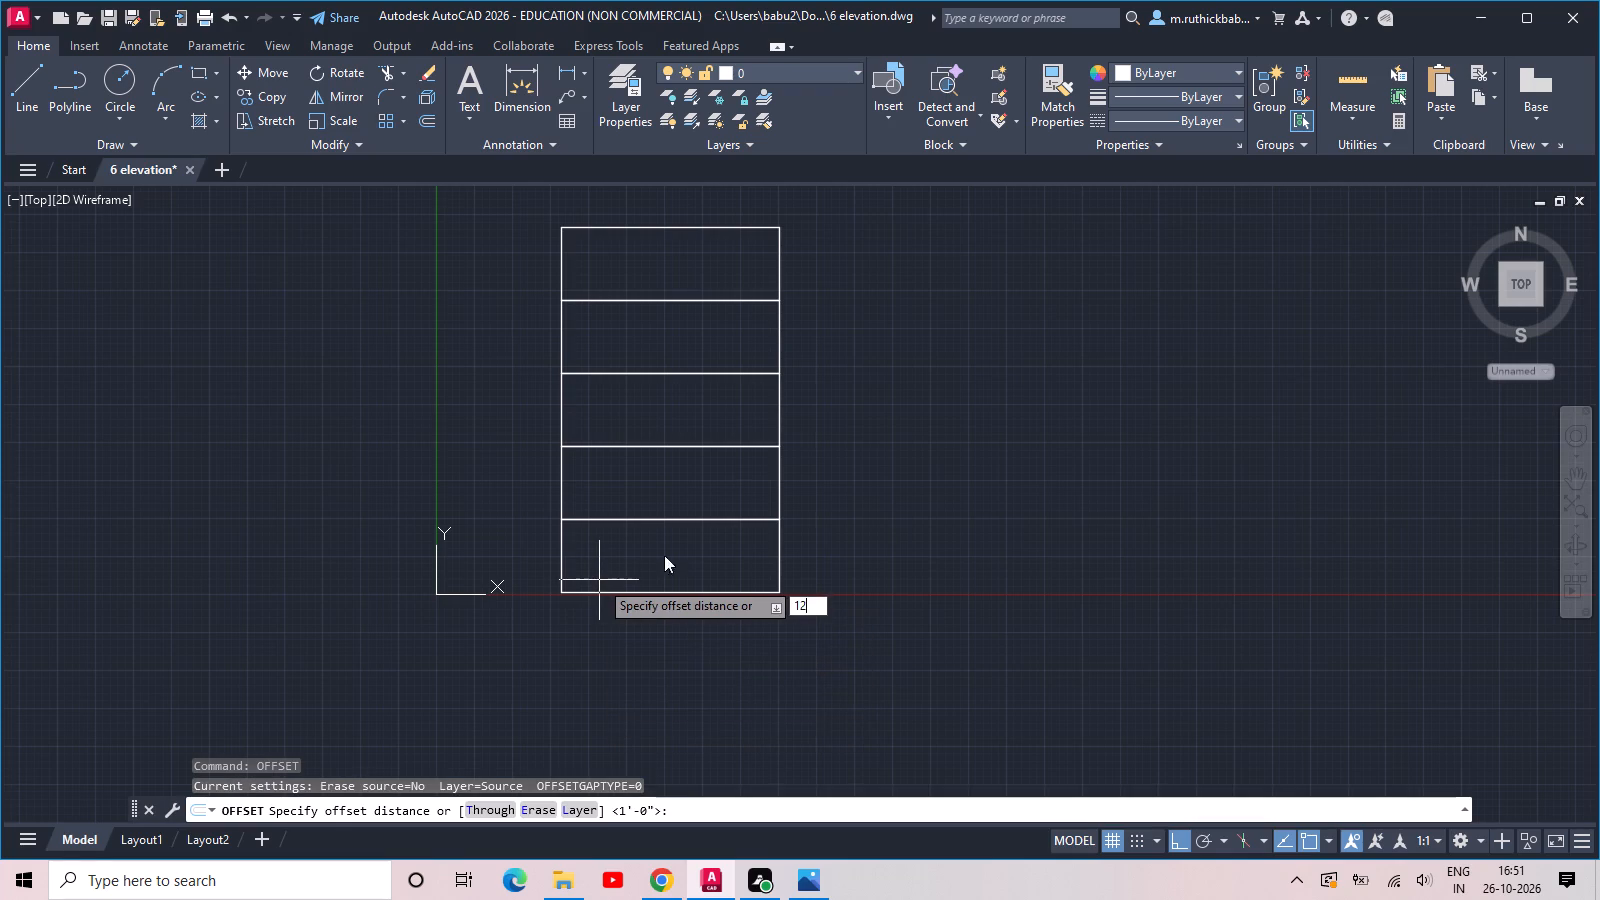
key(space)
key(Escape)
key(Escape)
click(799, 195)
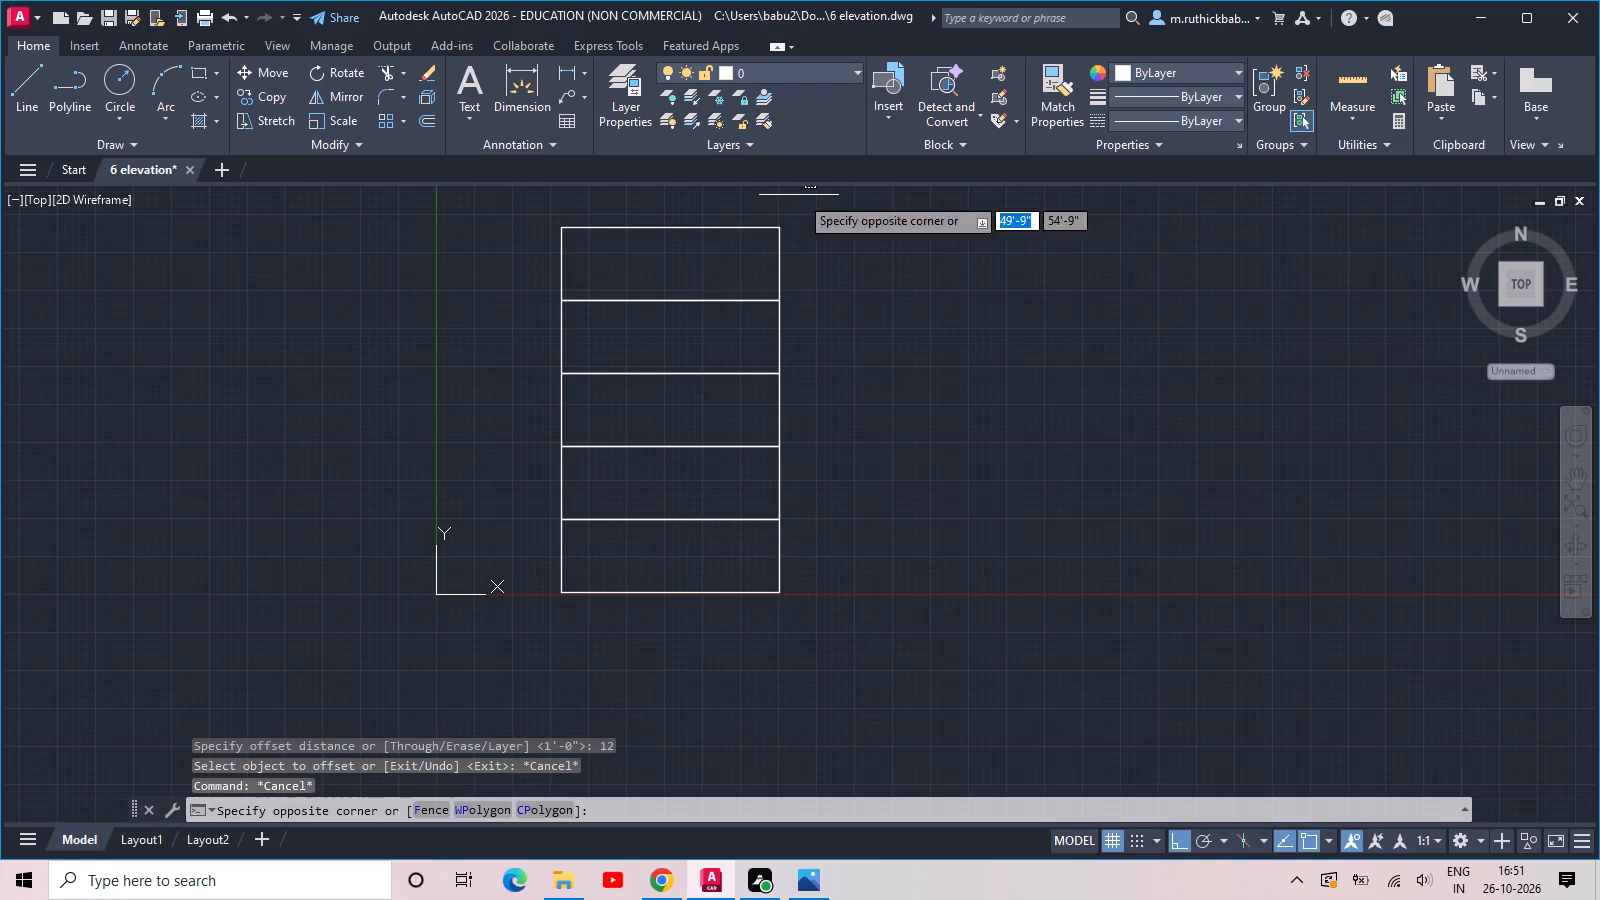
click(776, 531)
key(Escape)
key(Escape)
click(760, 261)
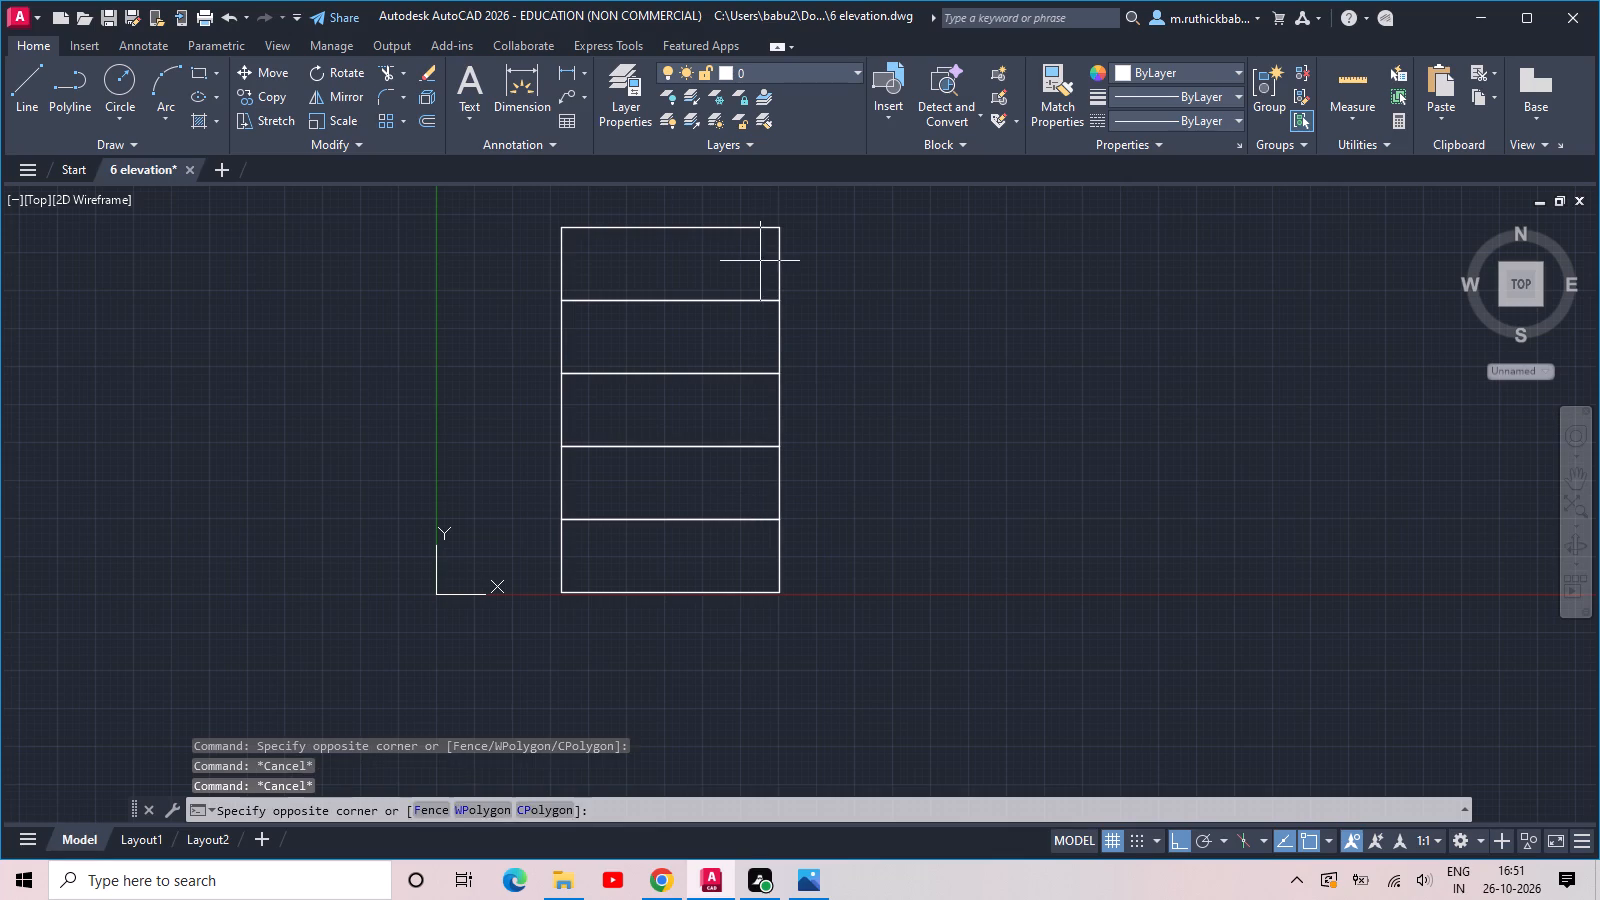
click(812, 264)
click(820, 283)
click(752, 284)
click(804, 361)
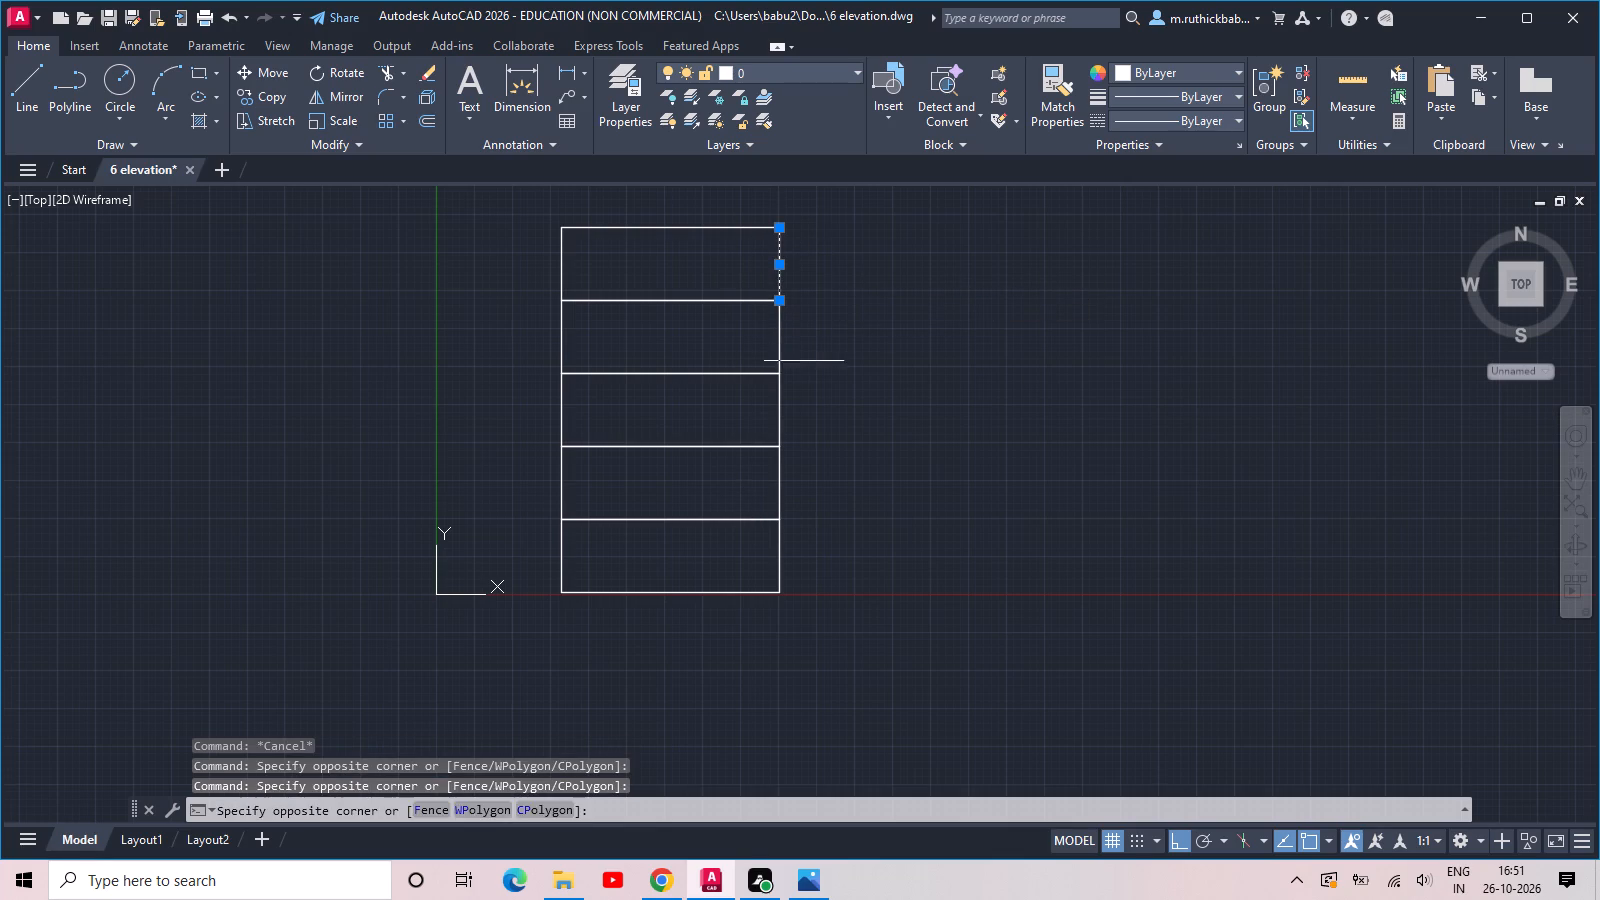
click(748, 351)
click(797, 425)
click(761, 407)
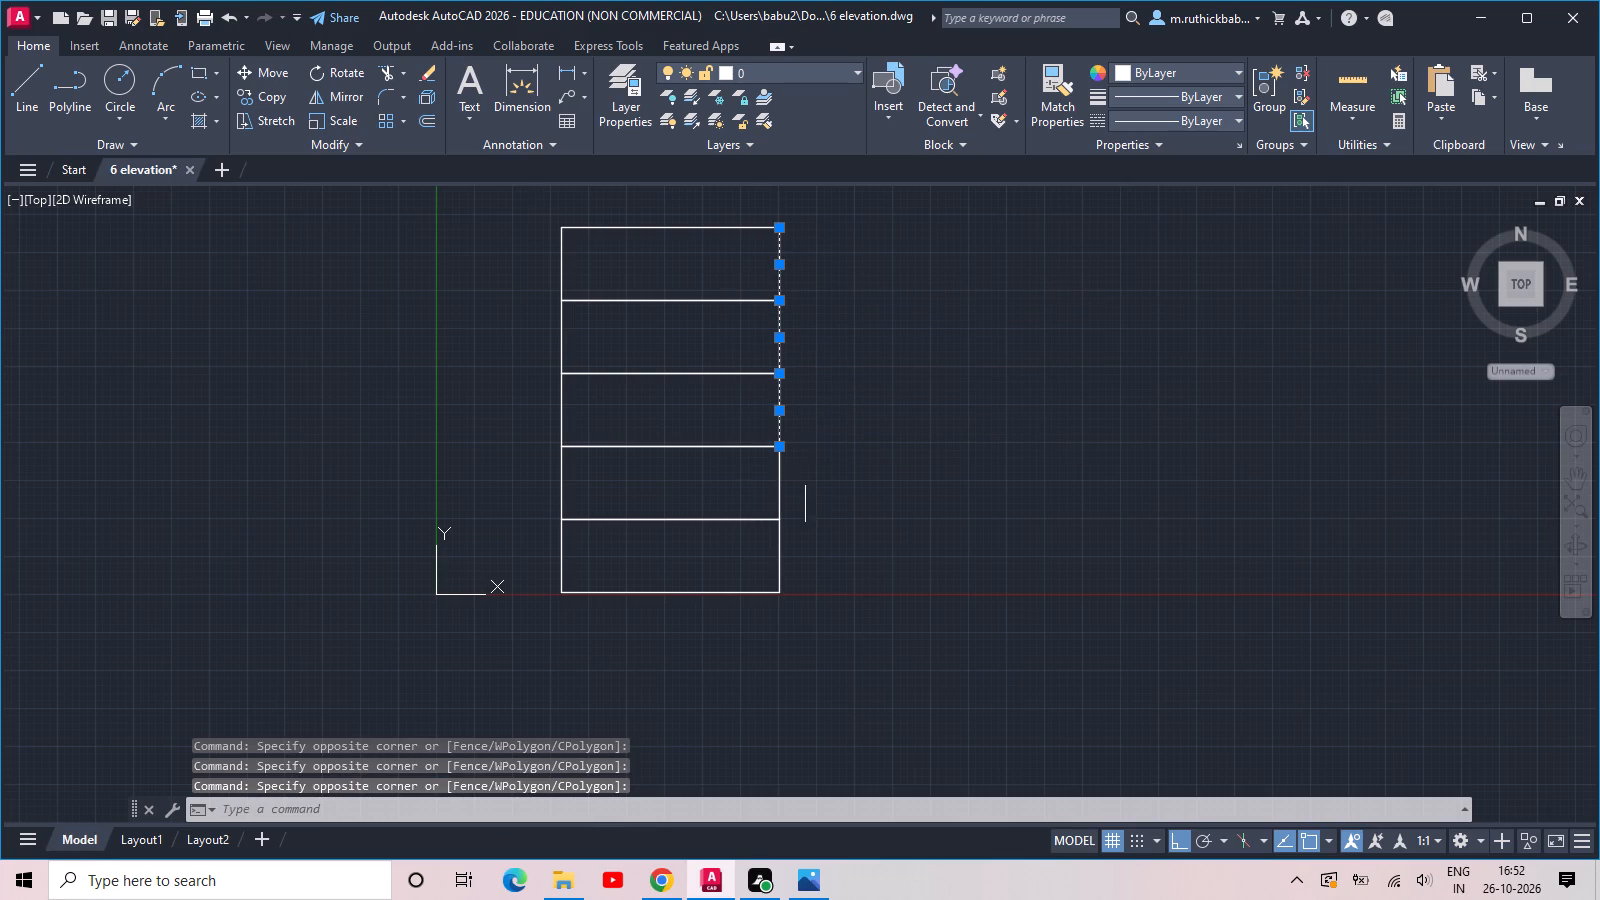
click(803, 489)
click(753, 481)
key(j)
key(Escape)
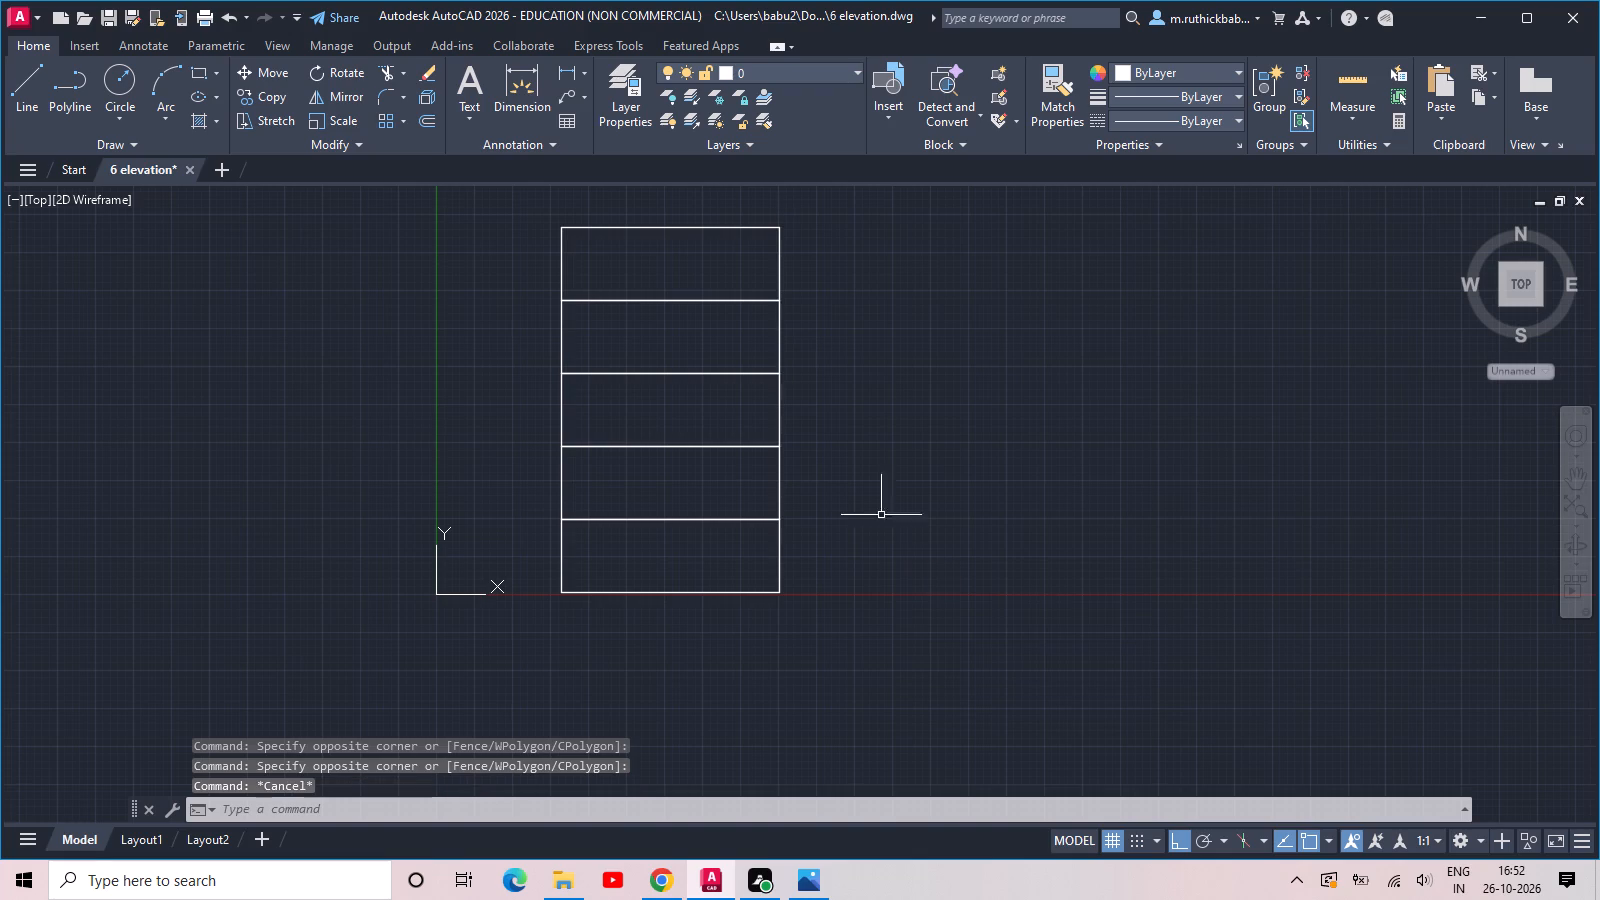
Join the right-edge segments of the three middle floors into one line, leaving out the top and bottom floors.
click(787, 323)
click(758, 346)
drag(790, 408, 765, 434)
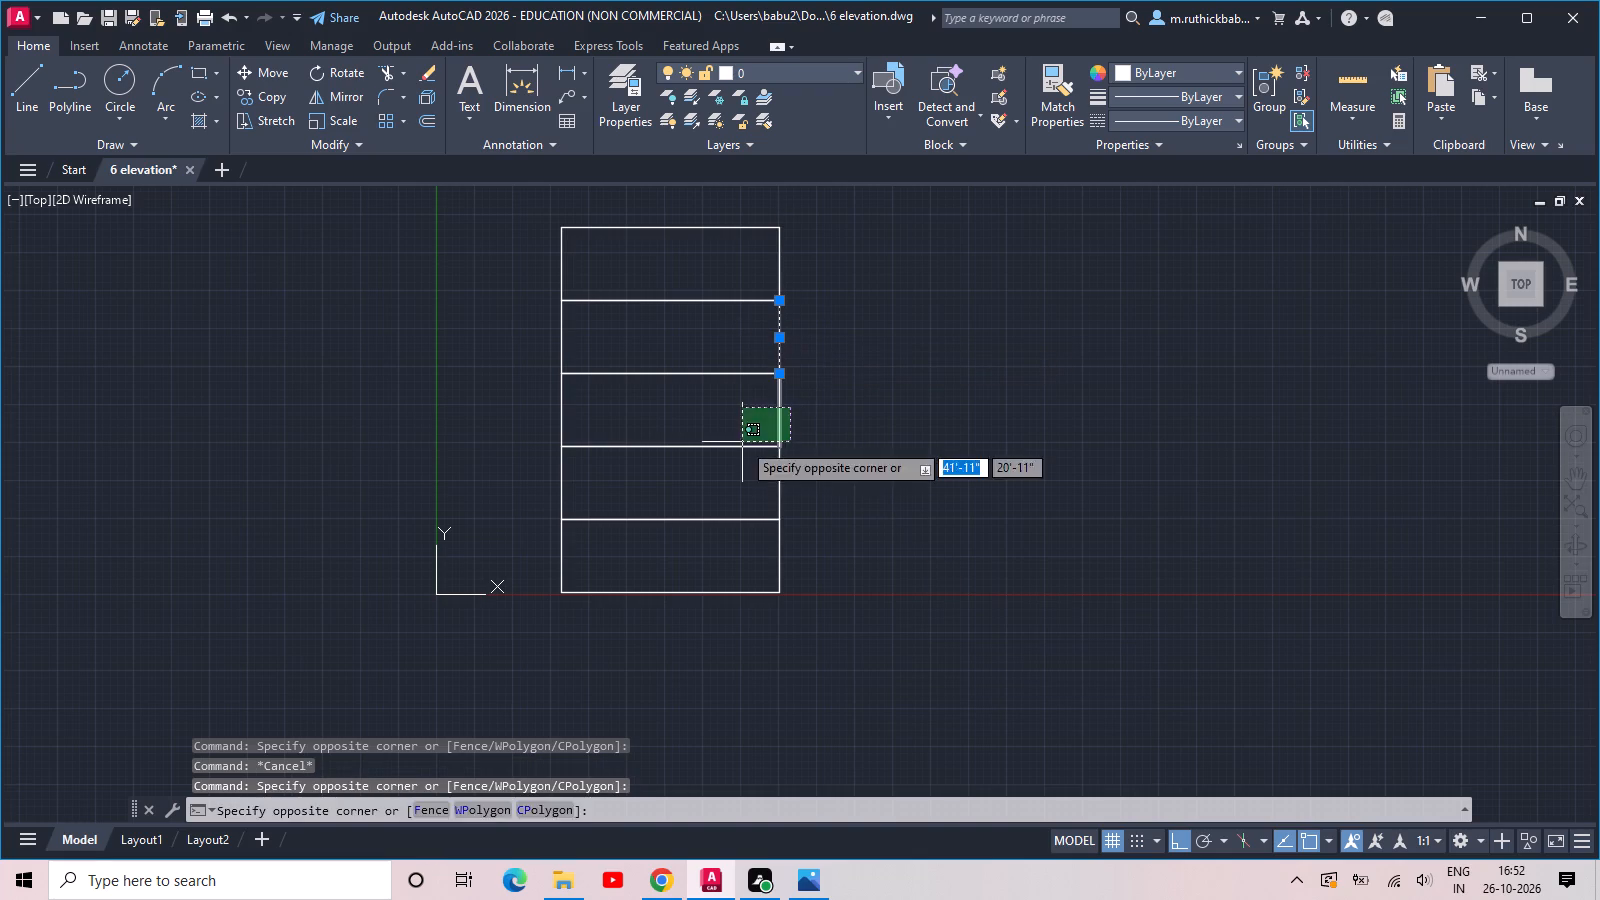
click(742, 442)
click(796, 478)
click(760, 498)
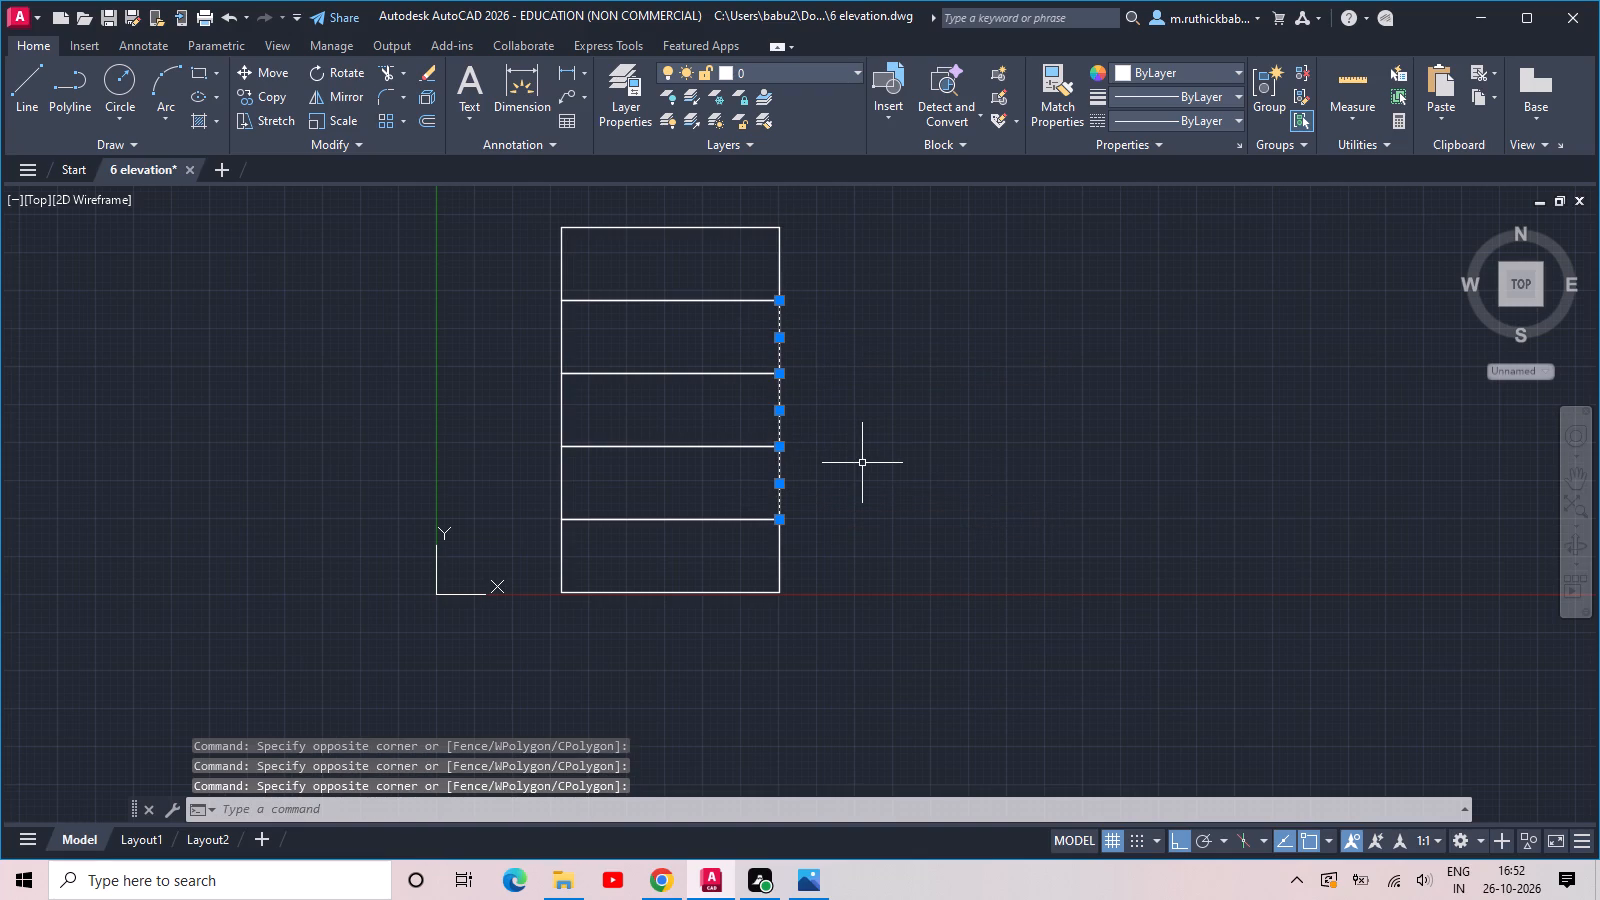
key(j)
key(space)
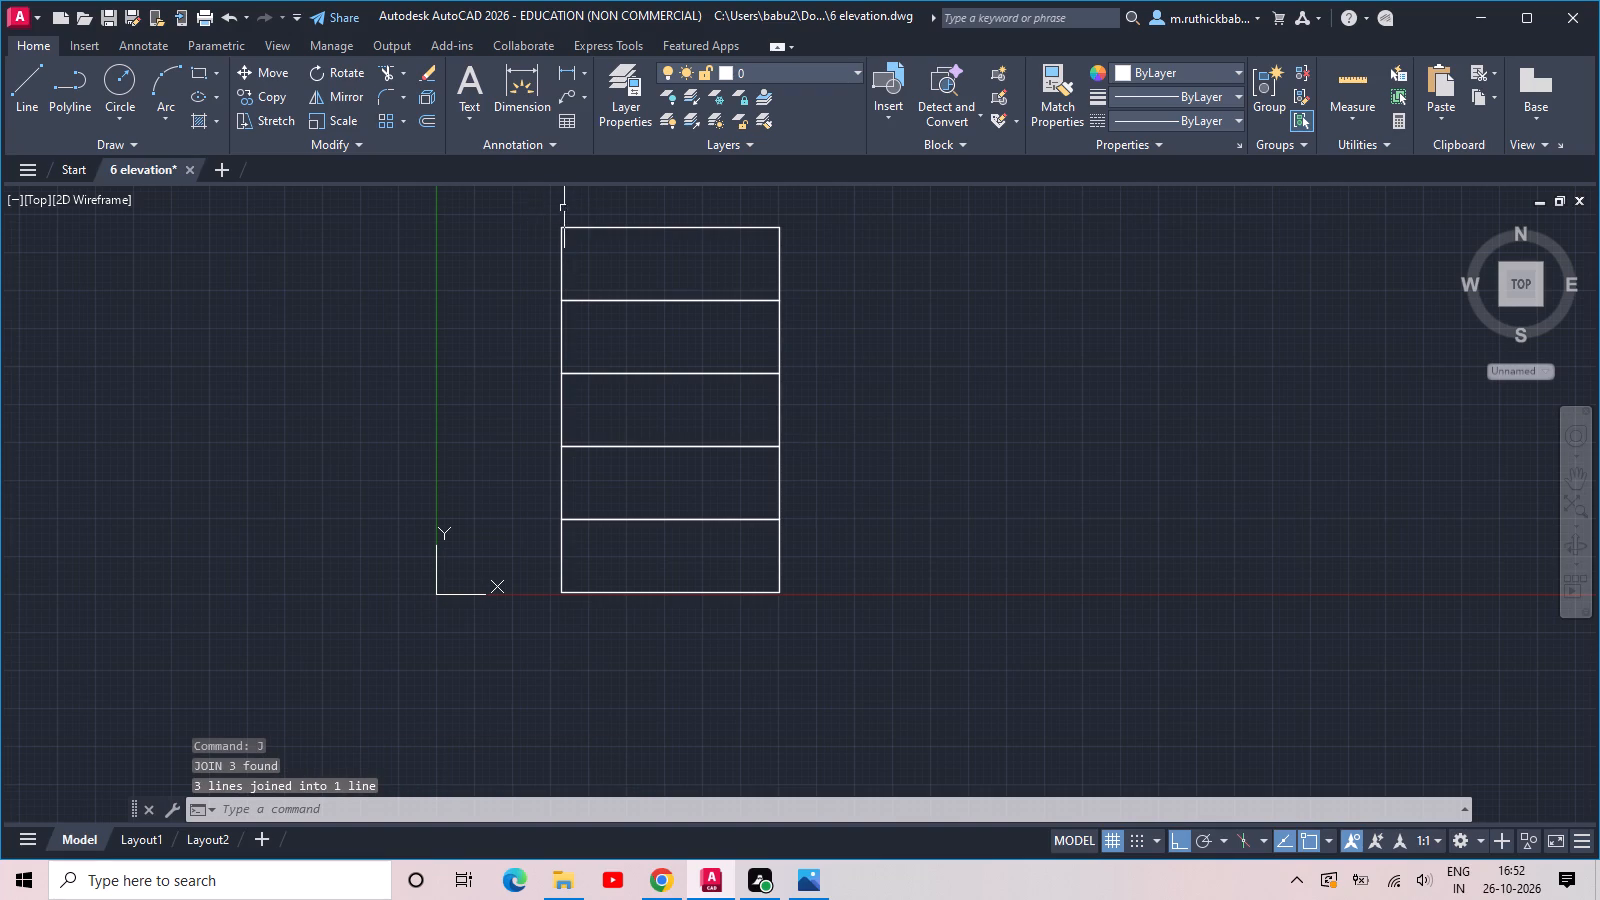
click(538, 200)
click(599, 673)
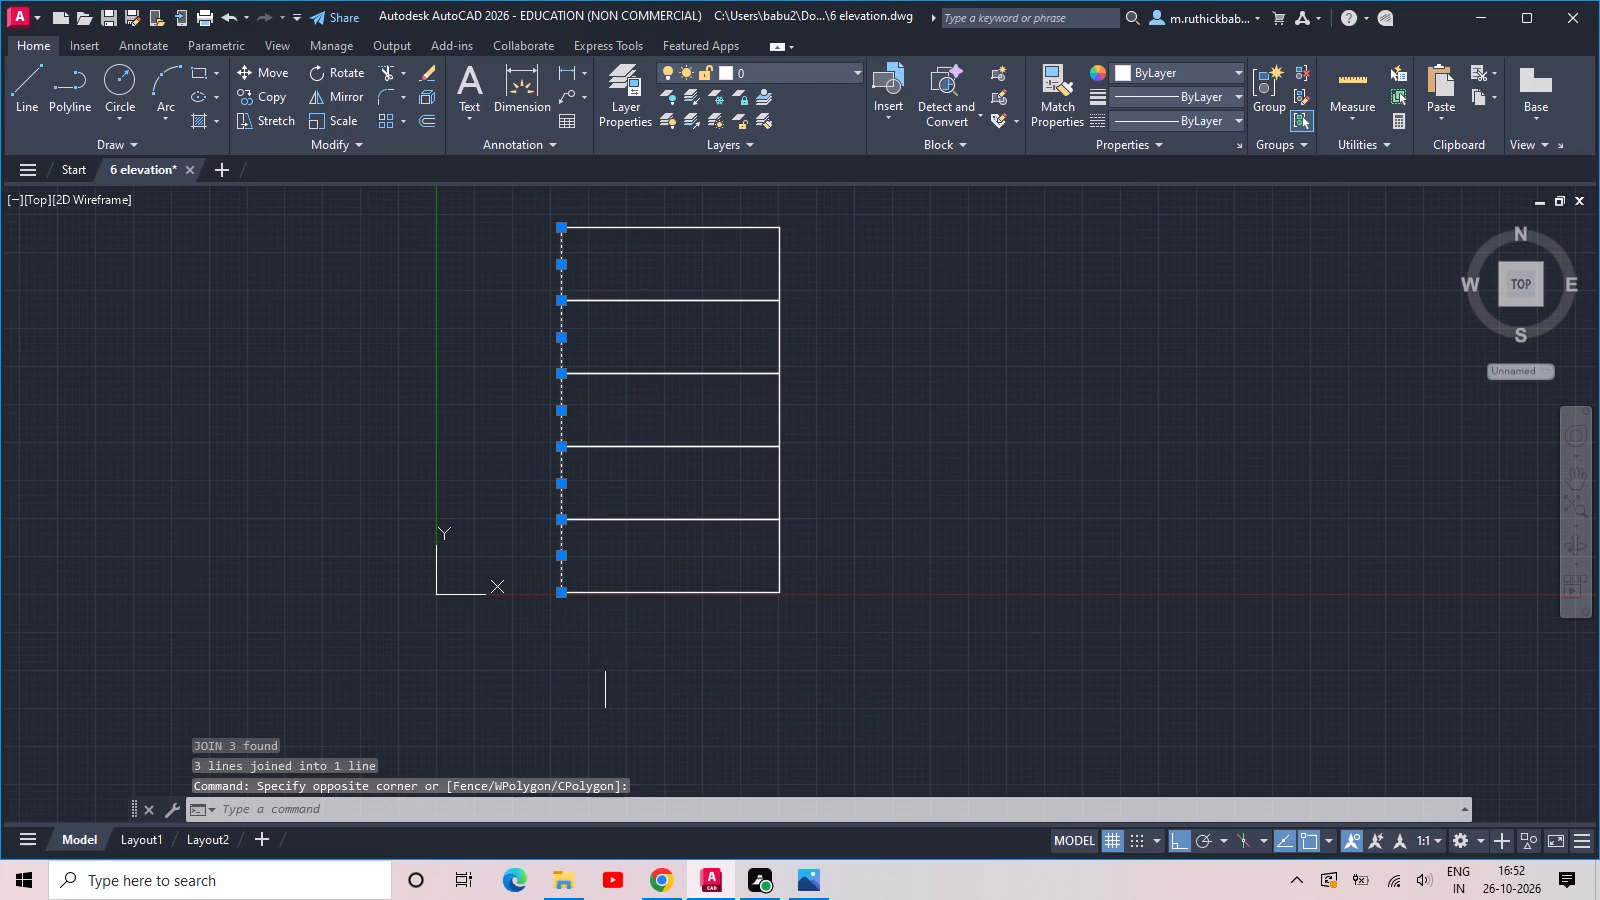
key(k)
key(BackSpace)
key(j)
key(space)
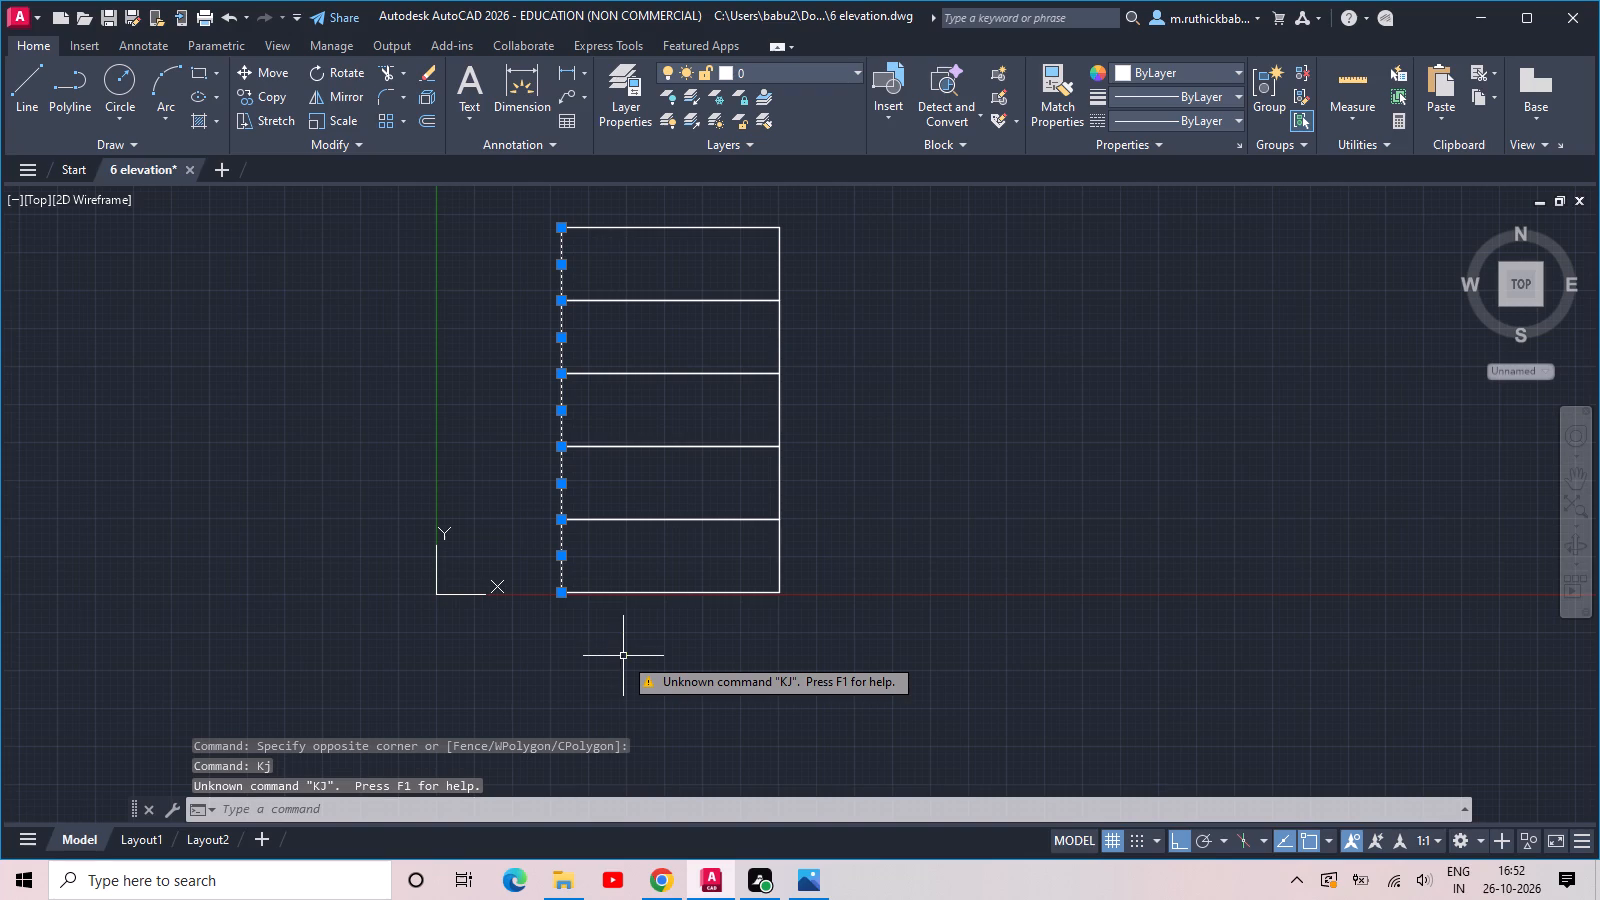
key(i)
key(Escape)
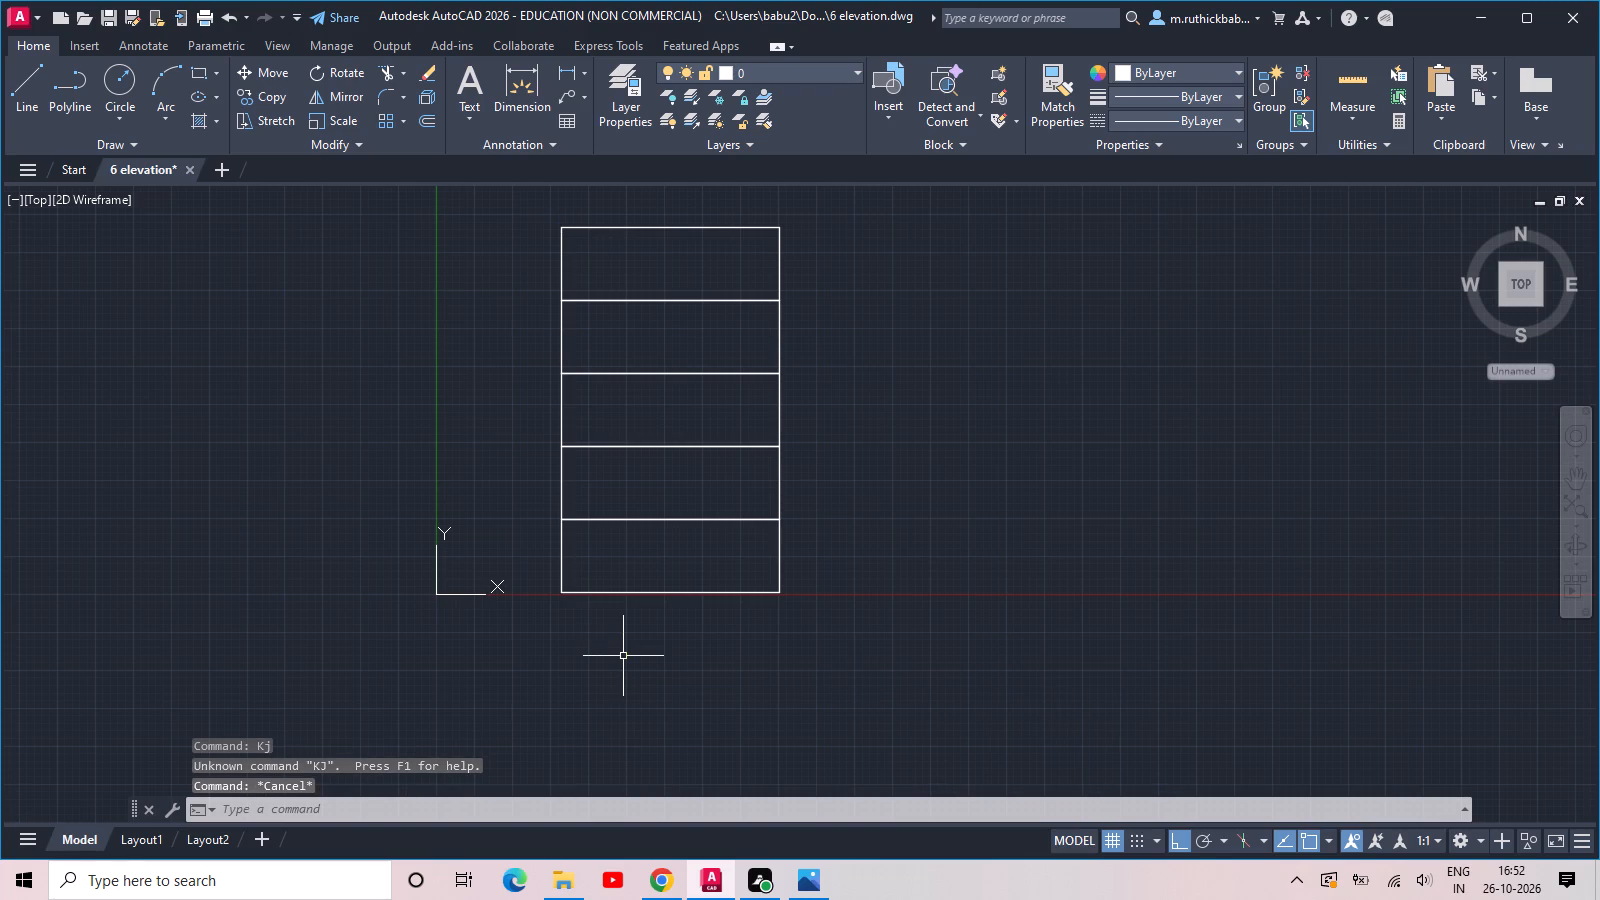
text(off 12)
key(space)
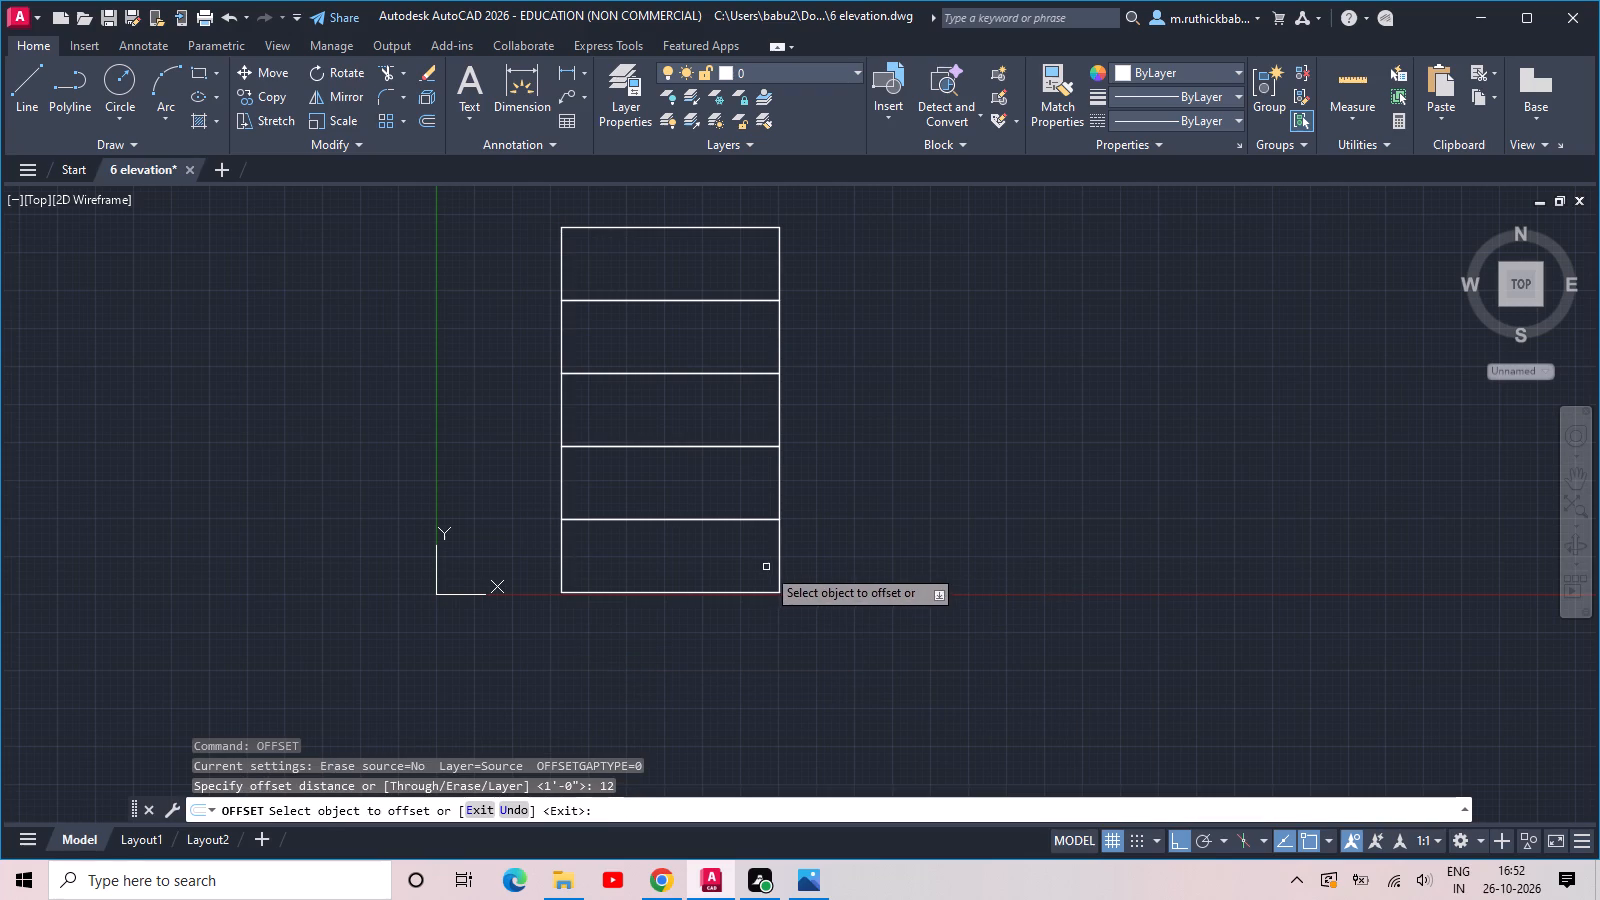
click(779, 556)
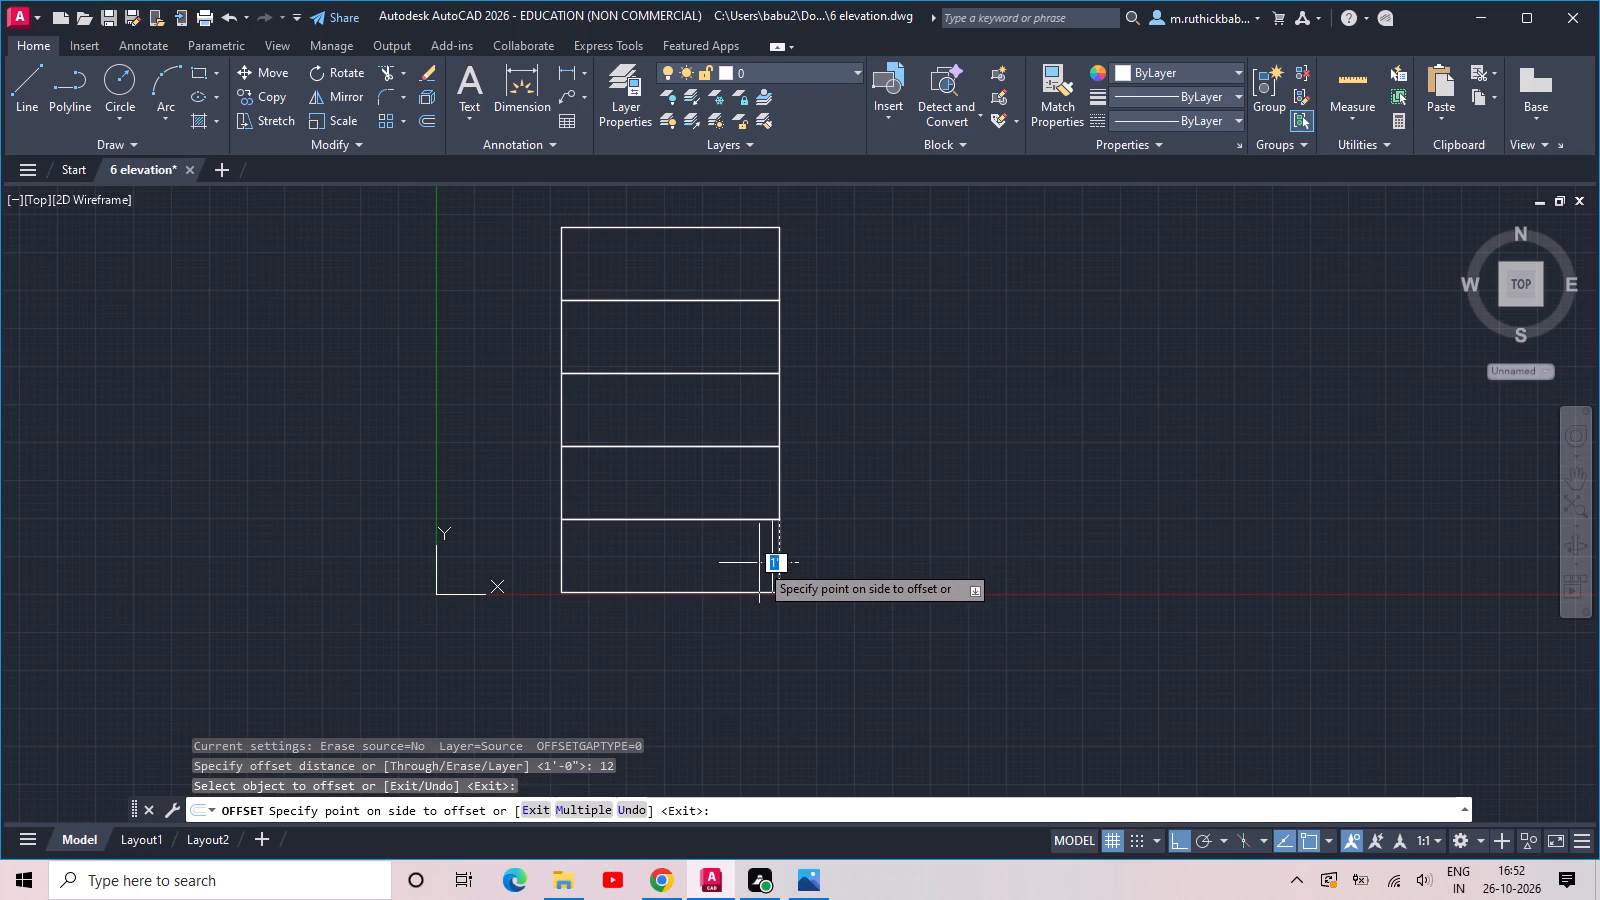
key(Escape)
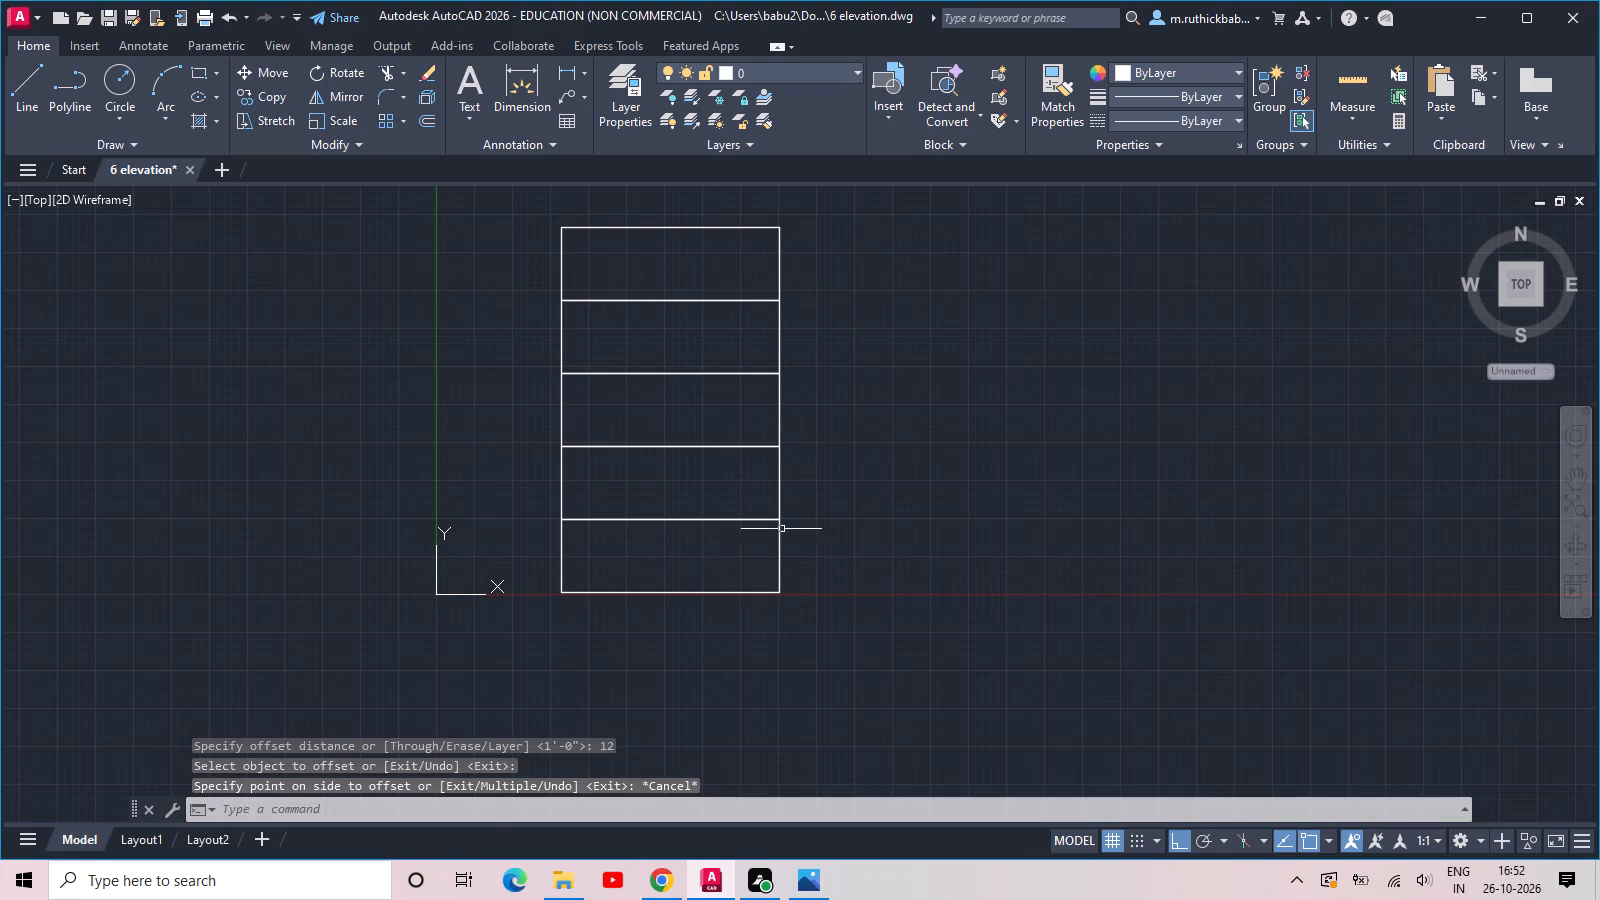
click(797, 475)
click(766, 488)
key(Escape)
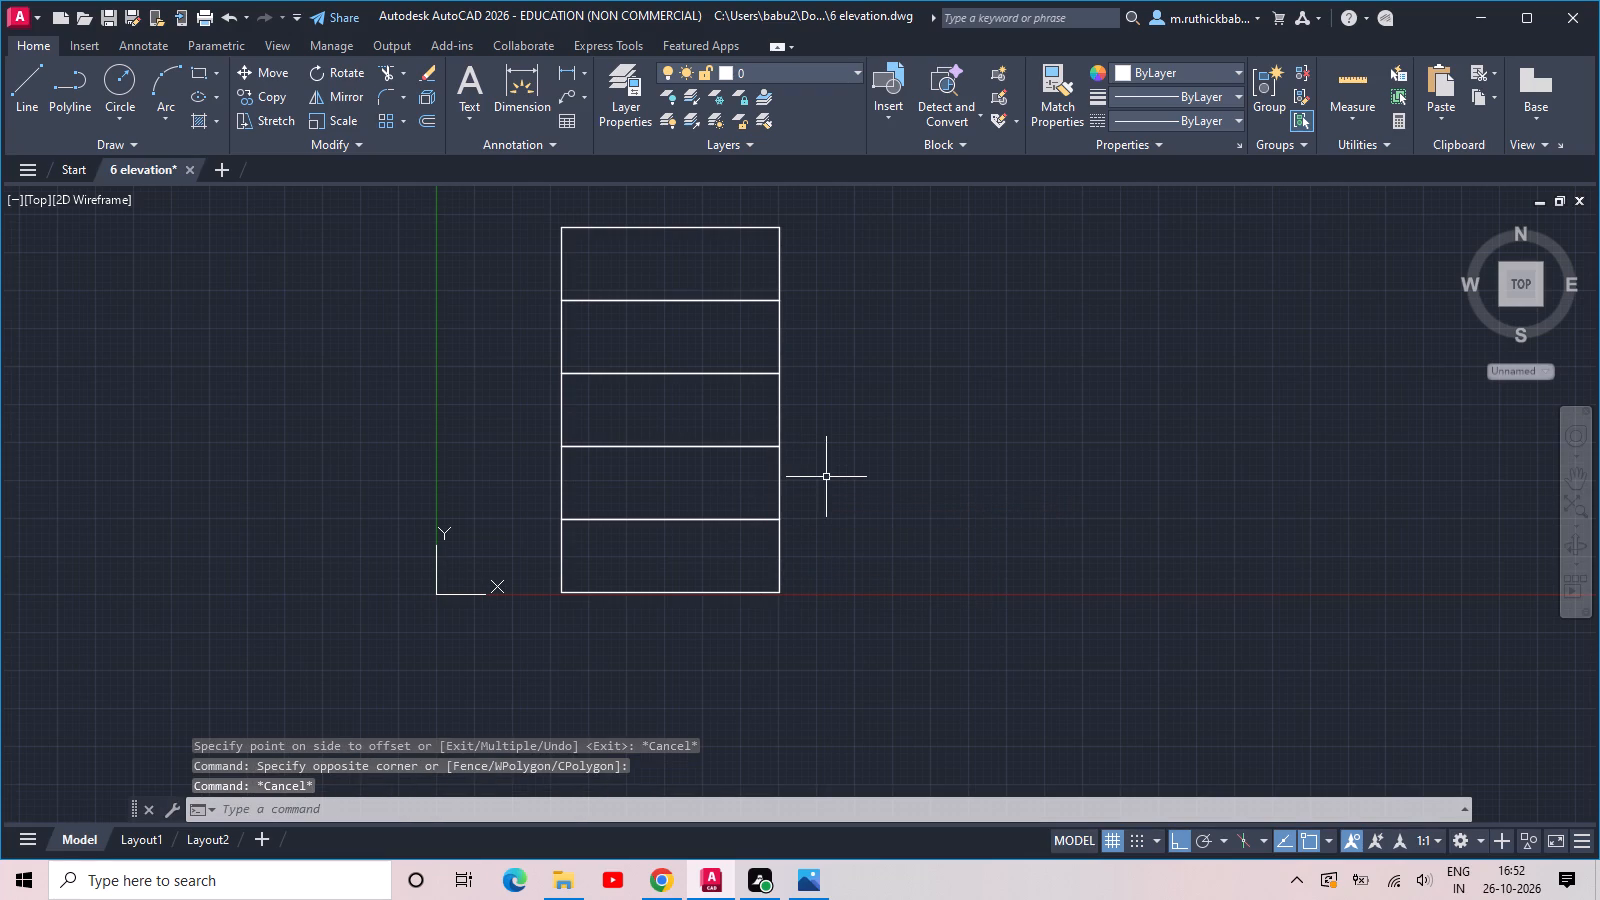
Offset the joined right-edge line of the three middle floors 1'-0" inward.
key(o)
text(ff)
key(space)
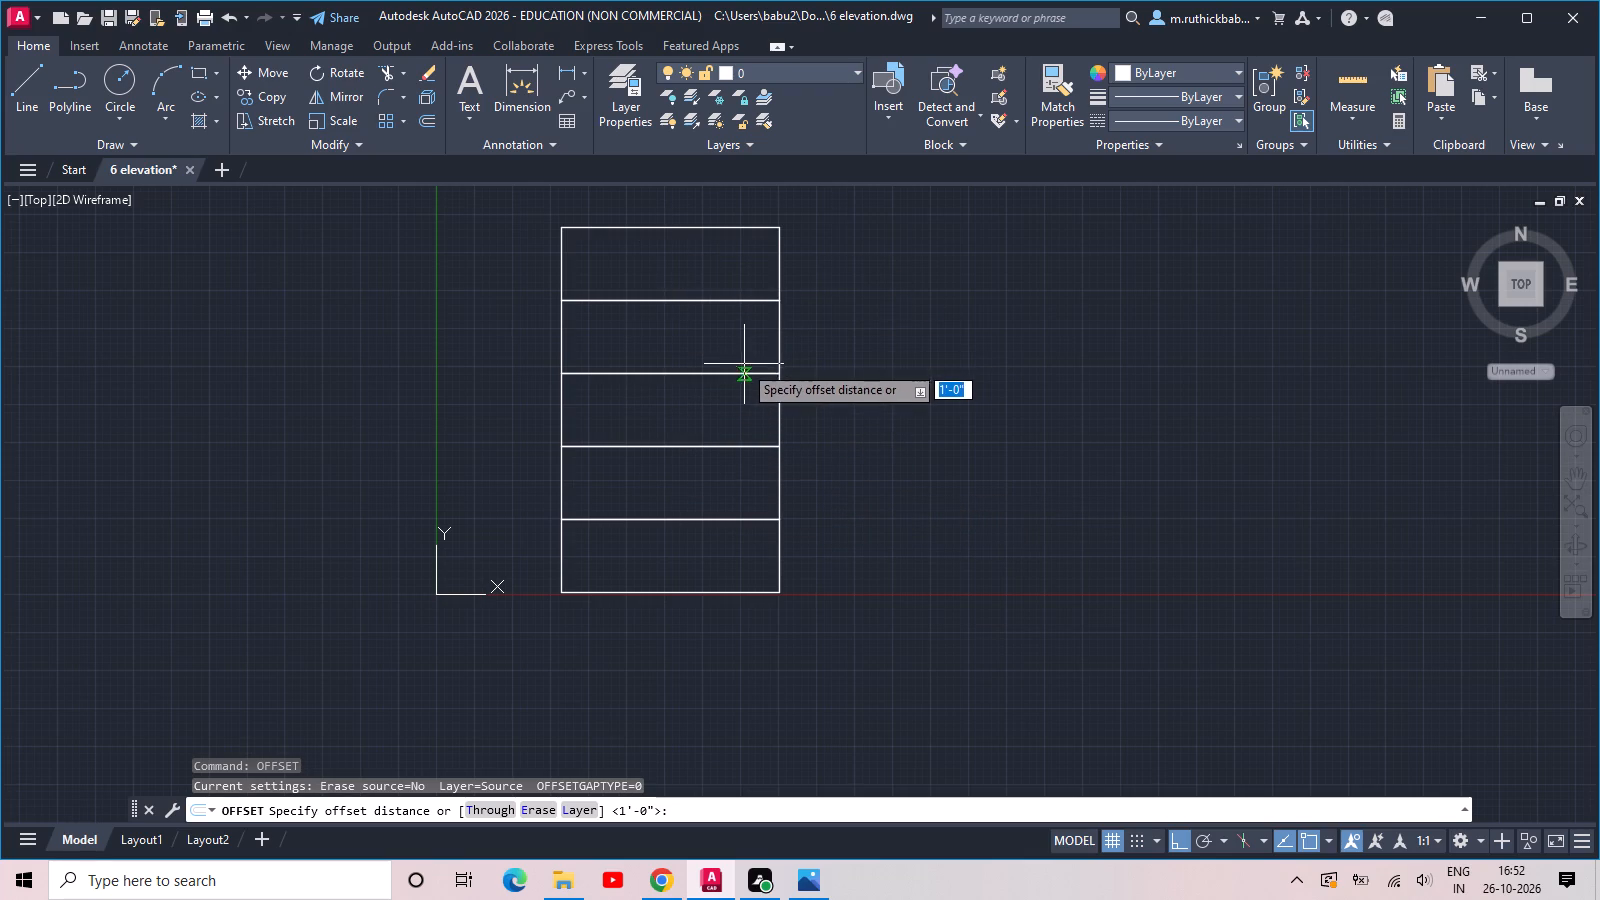
key(space)
click(780, 332)
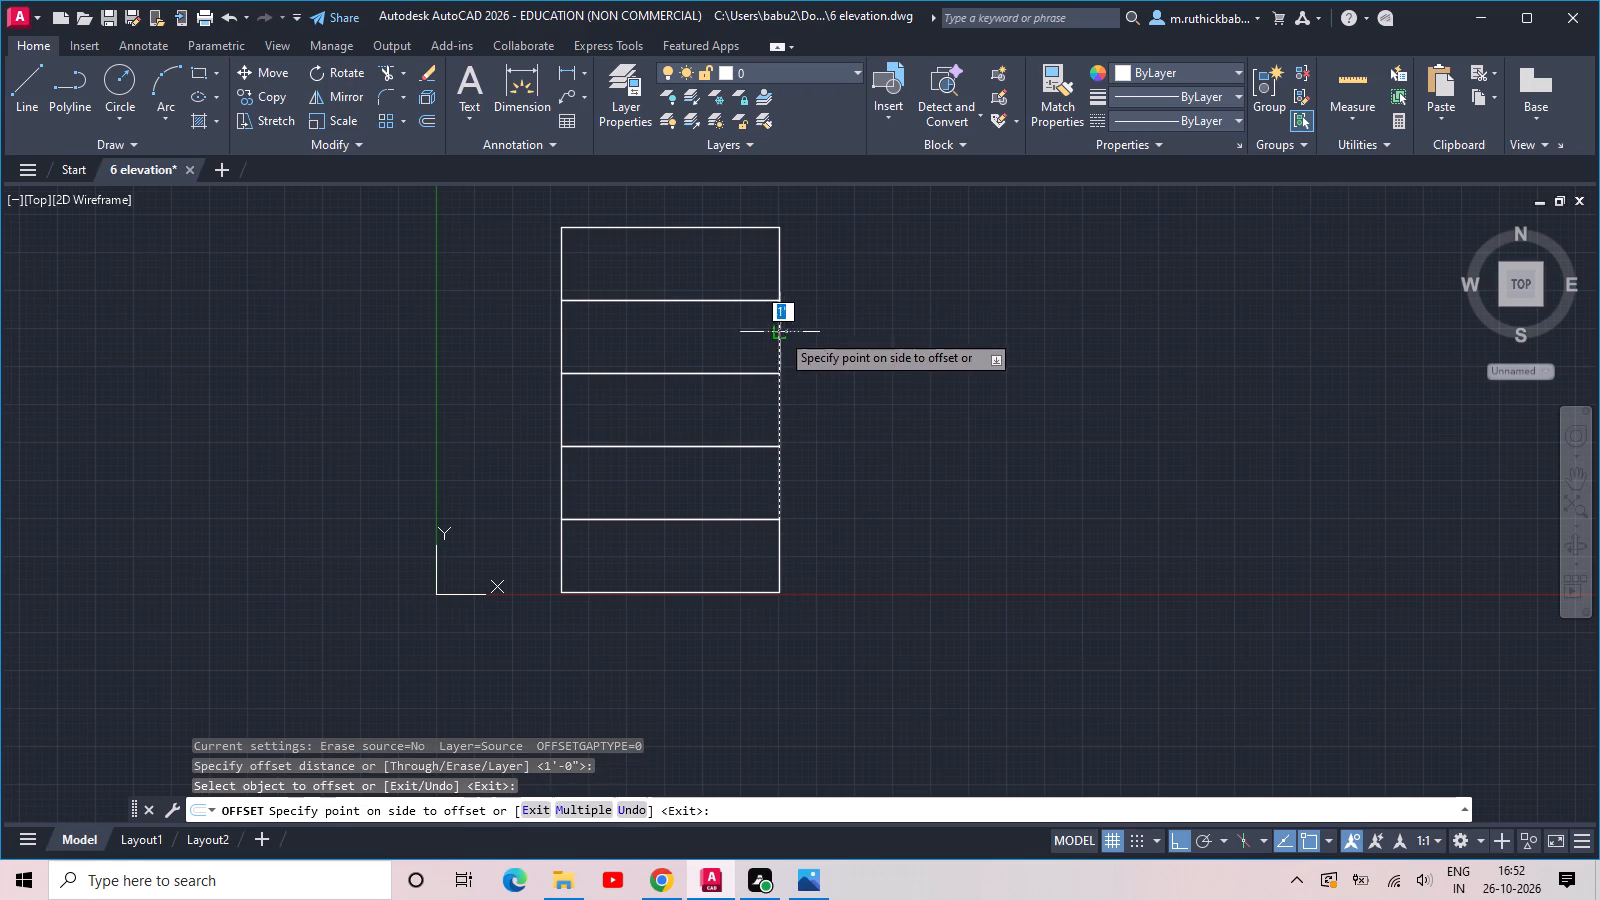
click(752, 346)
key(Escape)
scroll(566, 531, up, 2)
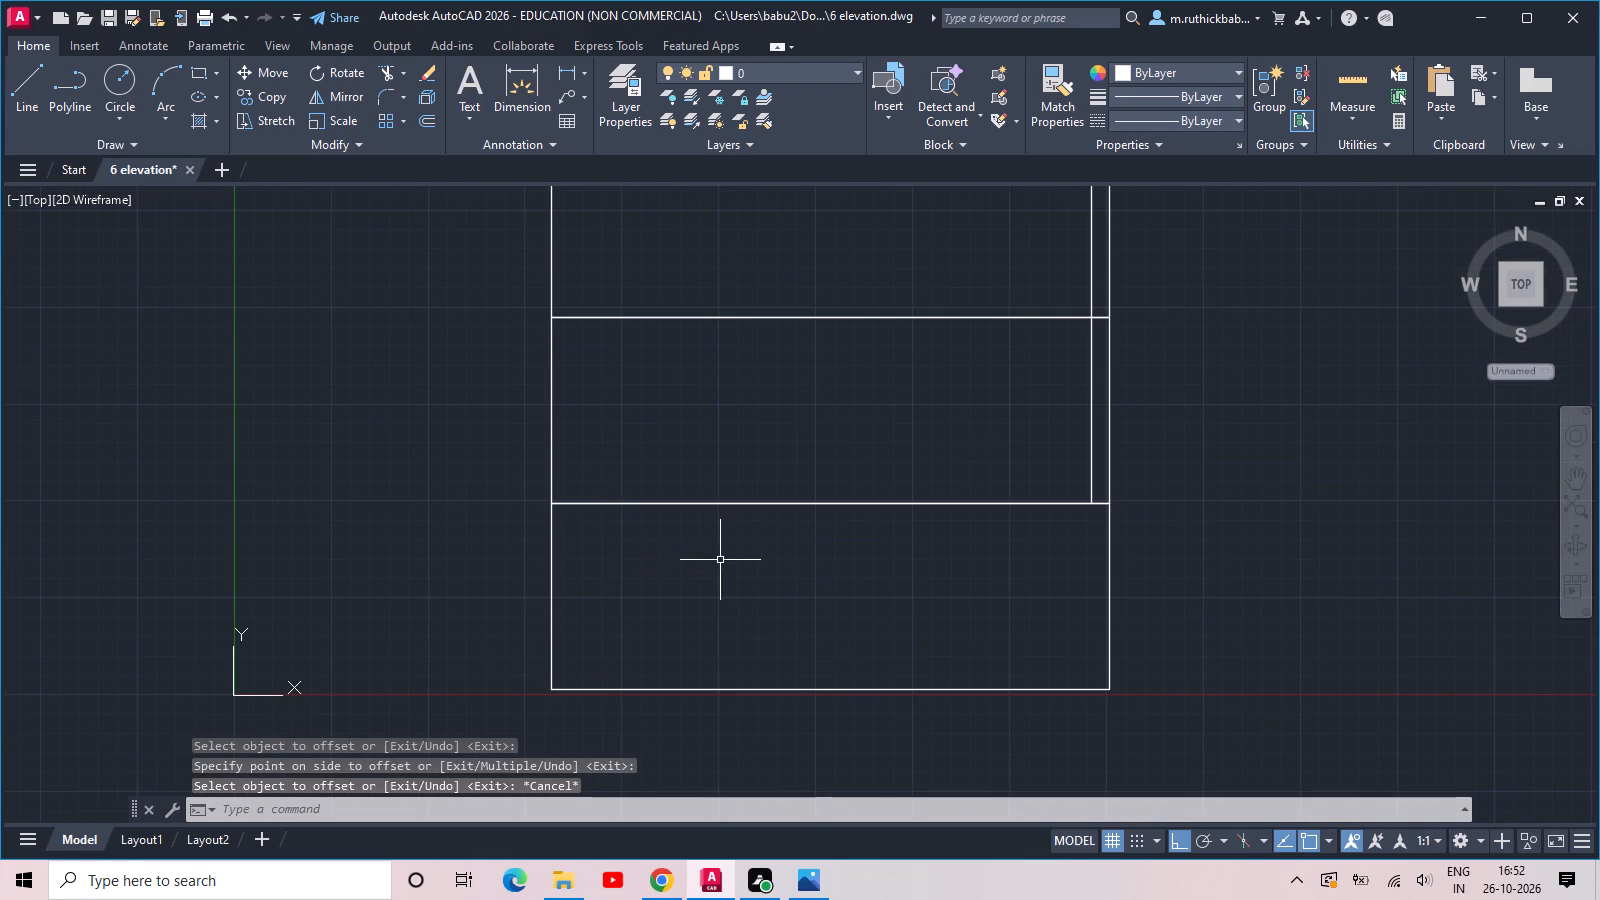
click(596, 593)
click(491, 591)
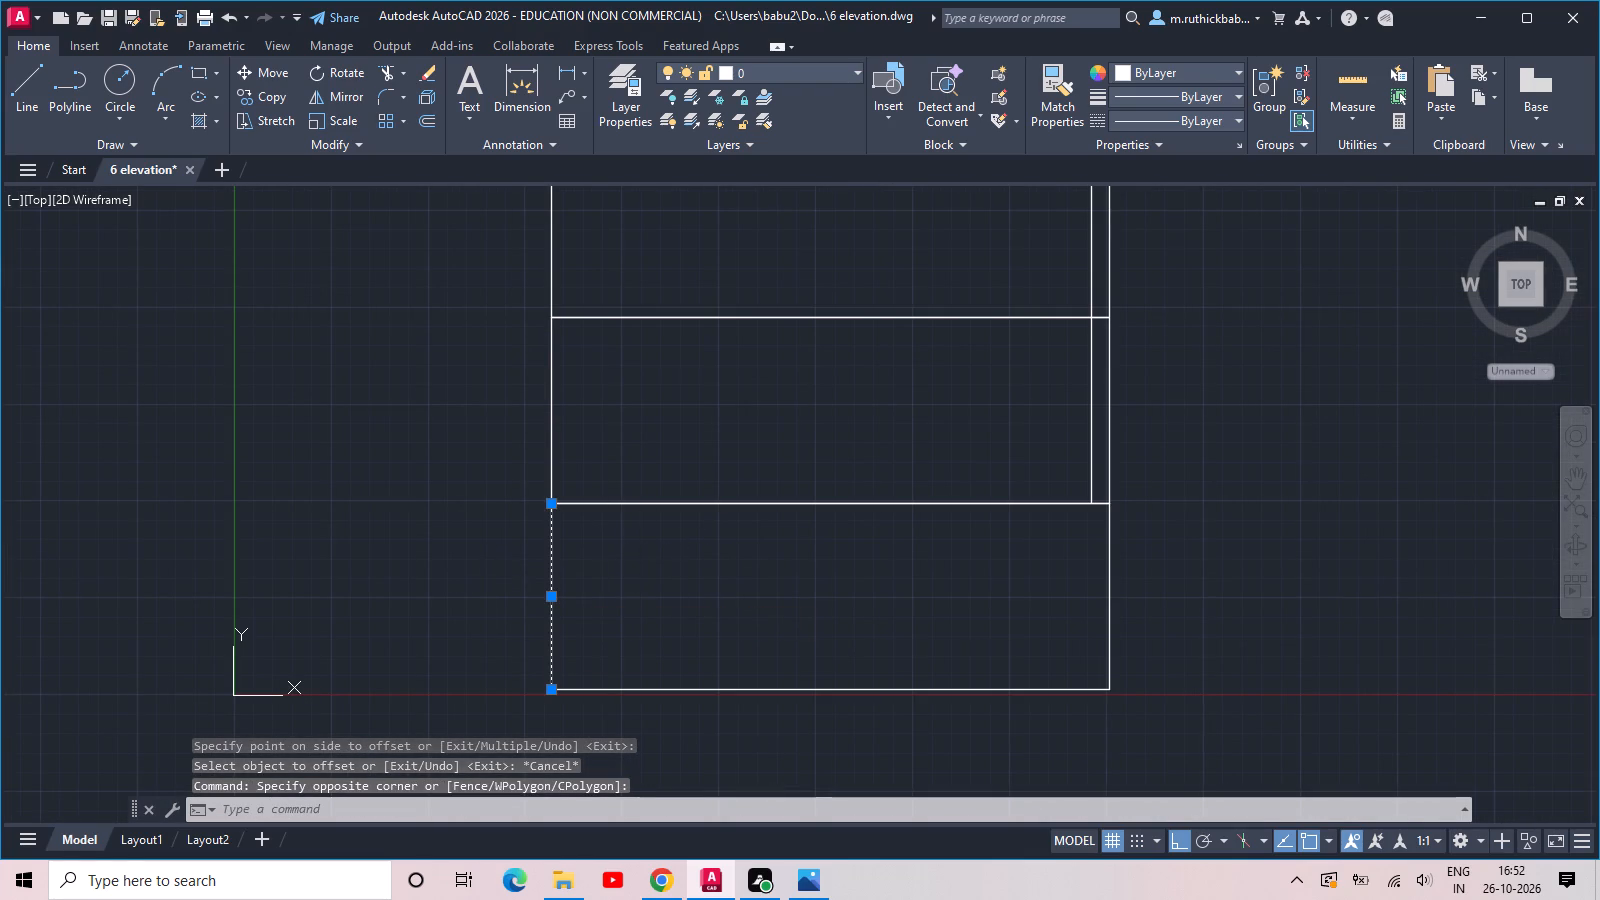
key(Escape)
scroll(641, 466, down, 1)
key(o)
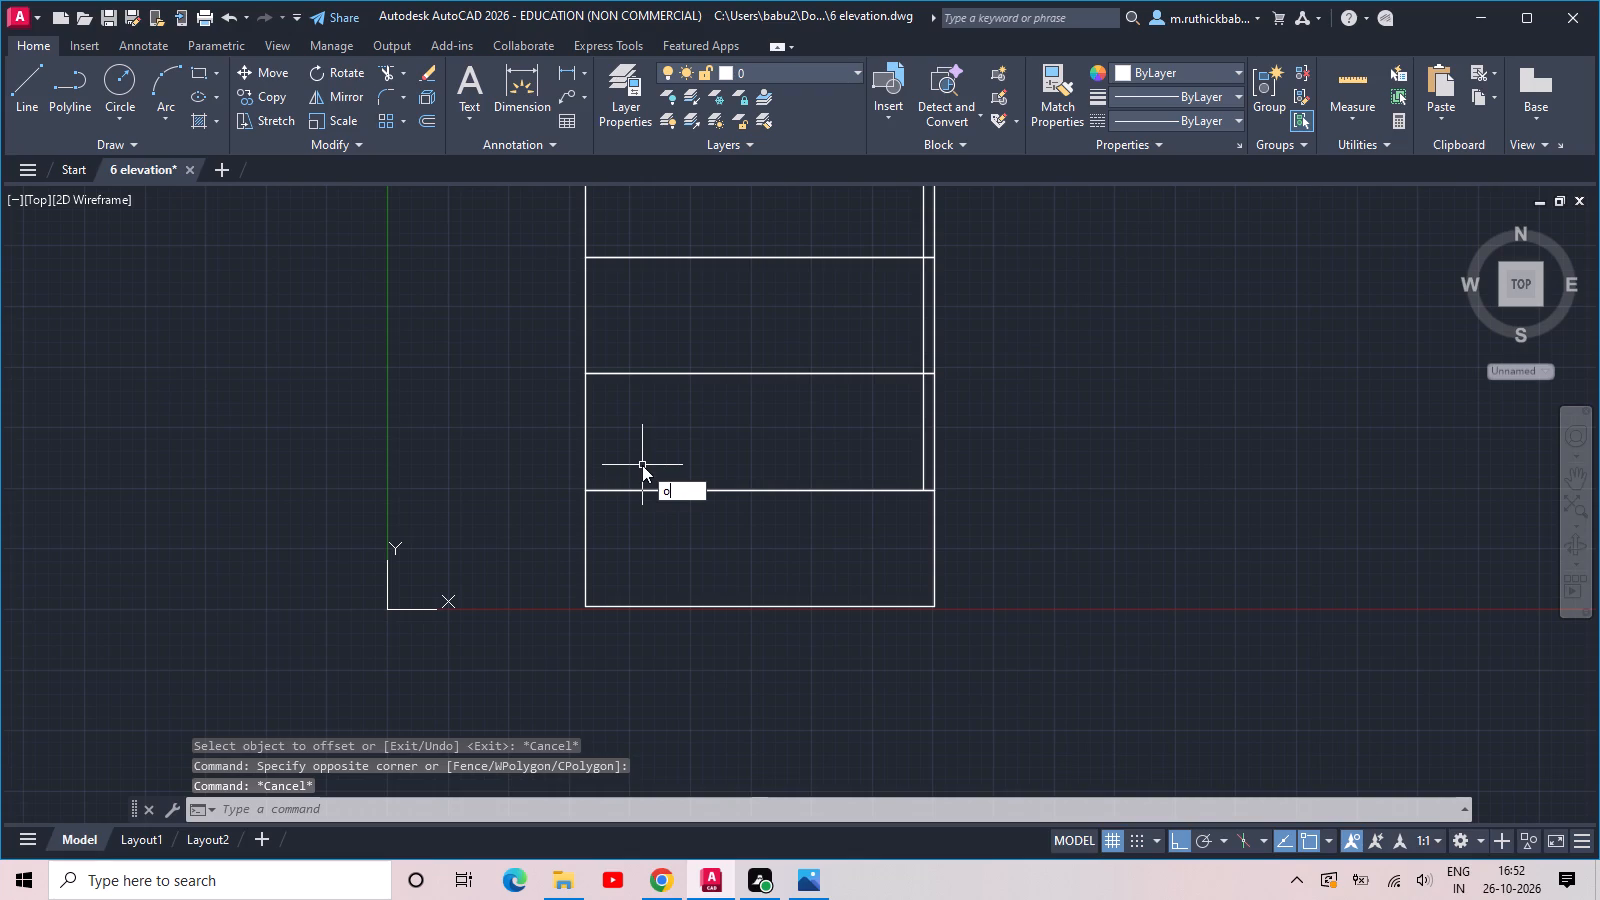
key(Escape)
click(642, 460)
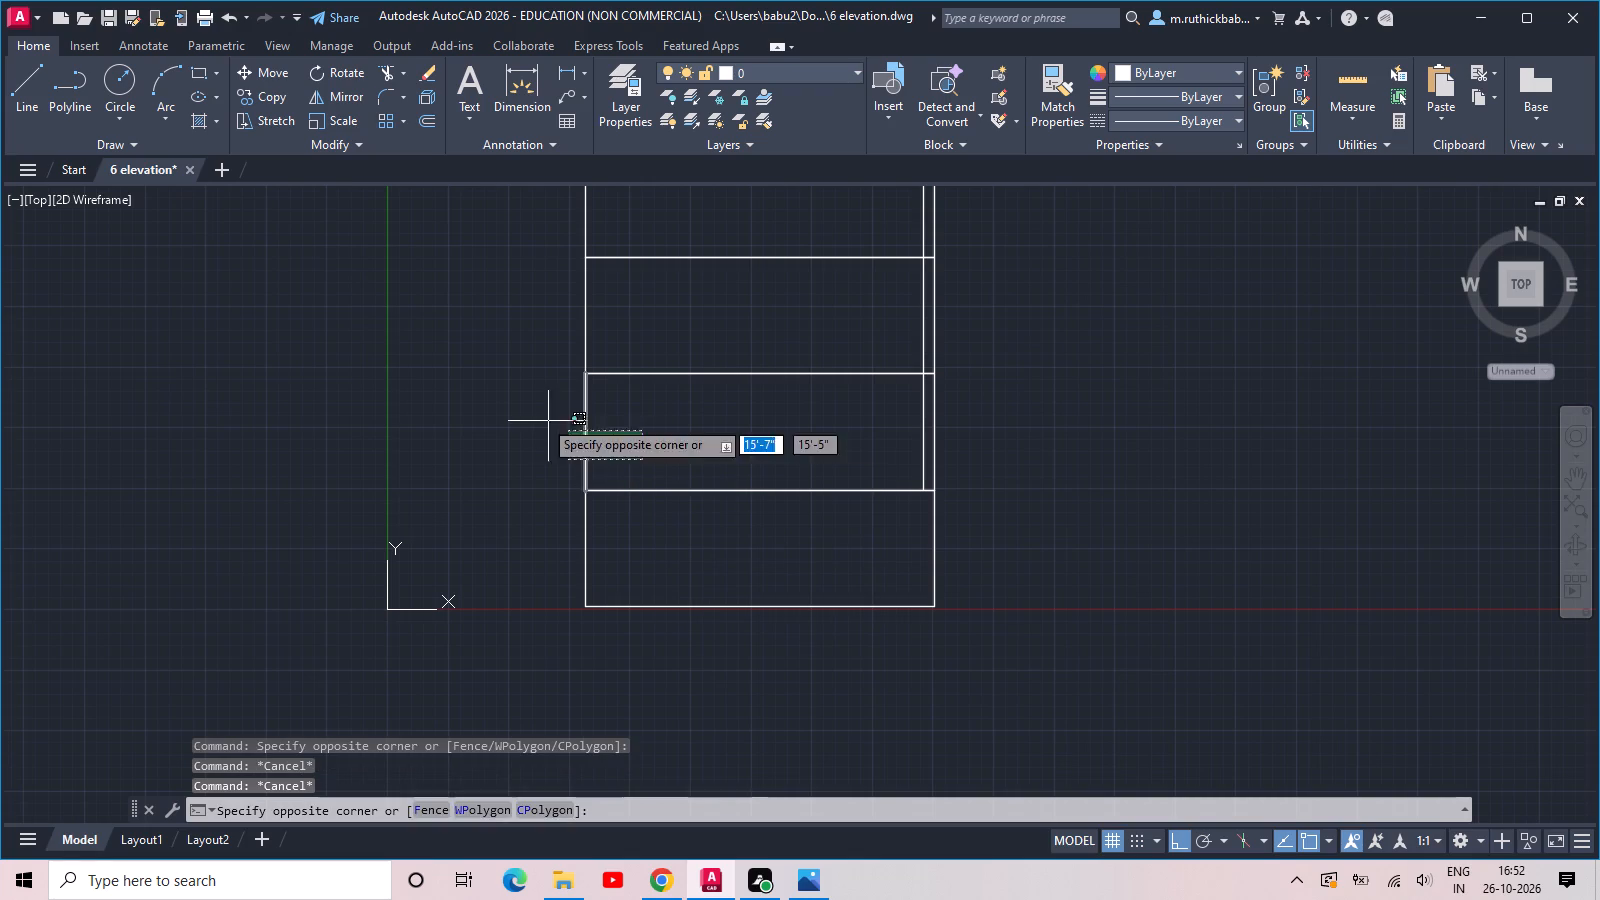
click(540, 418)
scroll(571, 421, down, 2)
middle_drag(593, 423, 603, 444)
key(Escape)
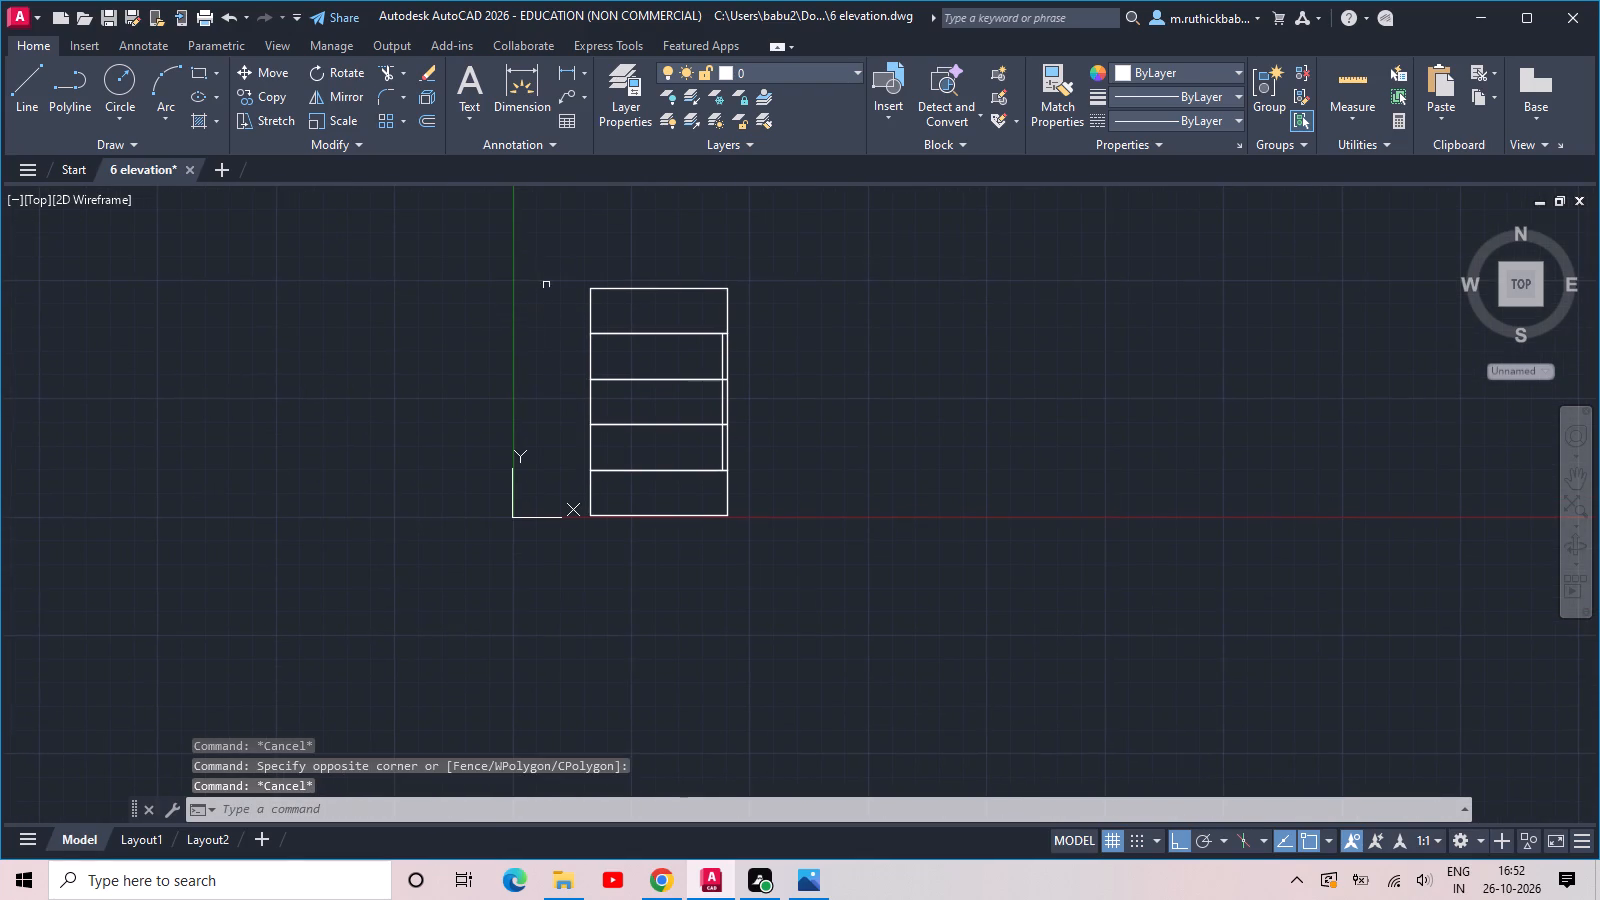
Join the left-edge segments of the top four floors into one line, leaving out the bottom floor.
click(564, 265)
click(599, 463)
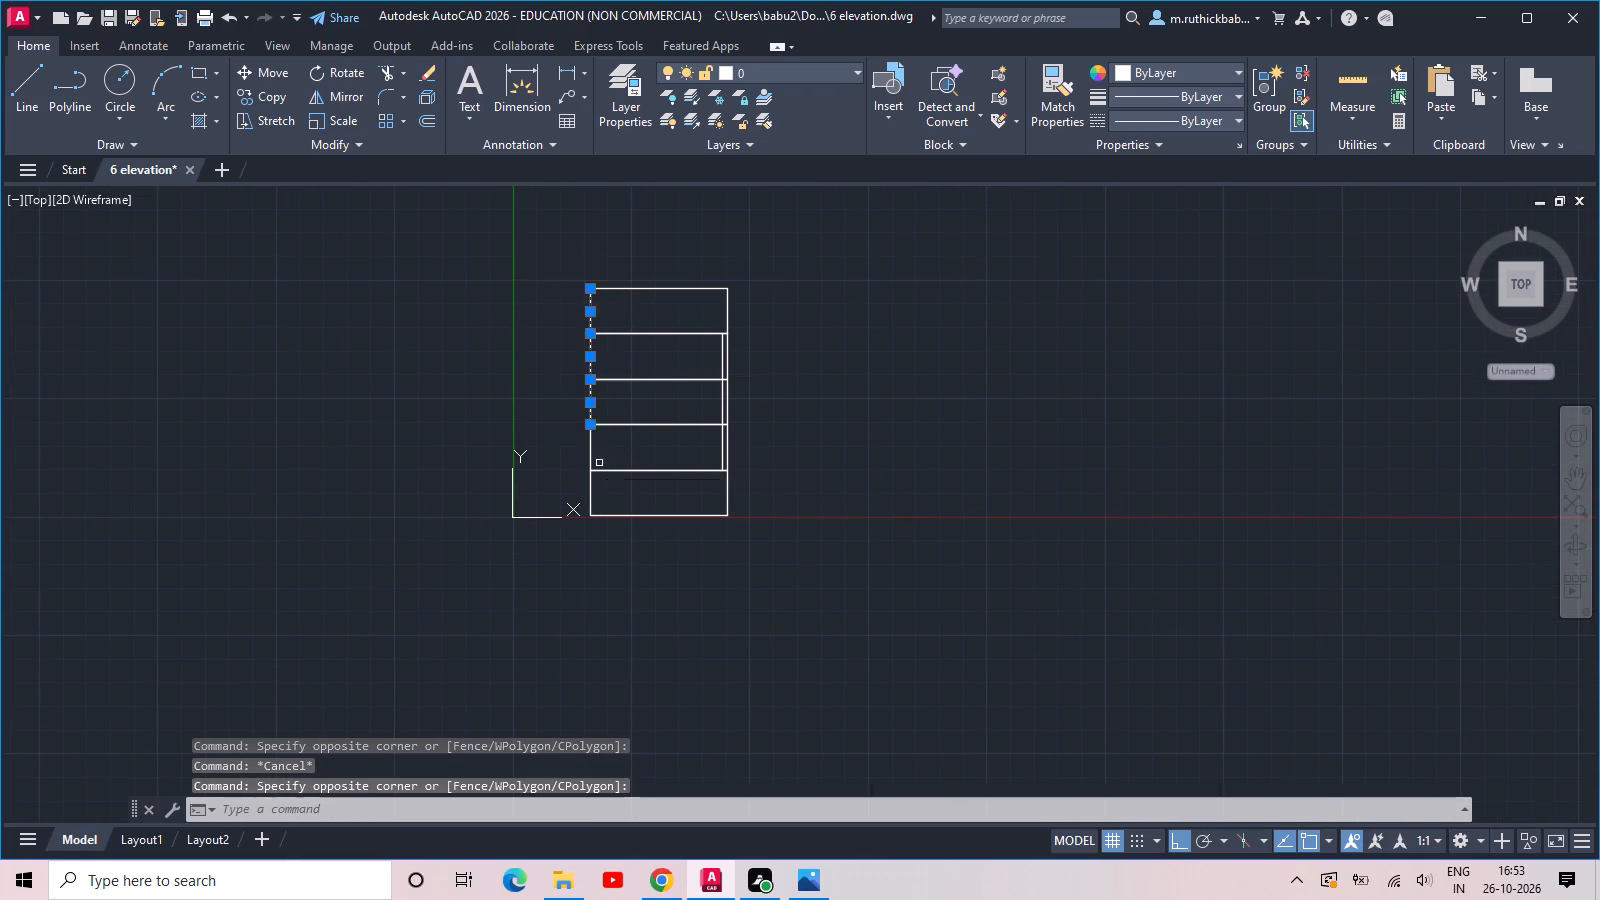
scroll(593, 465, up, 2)
click(598, 454)
click(538, 417)
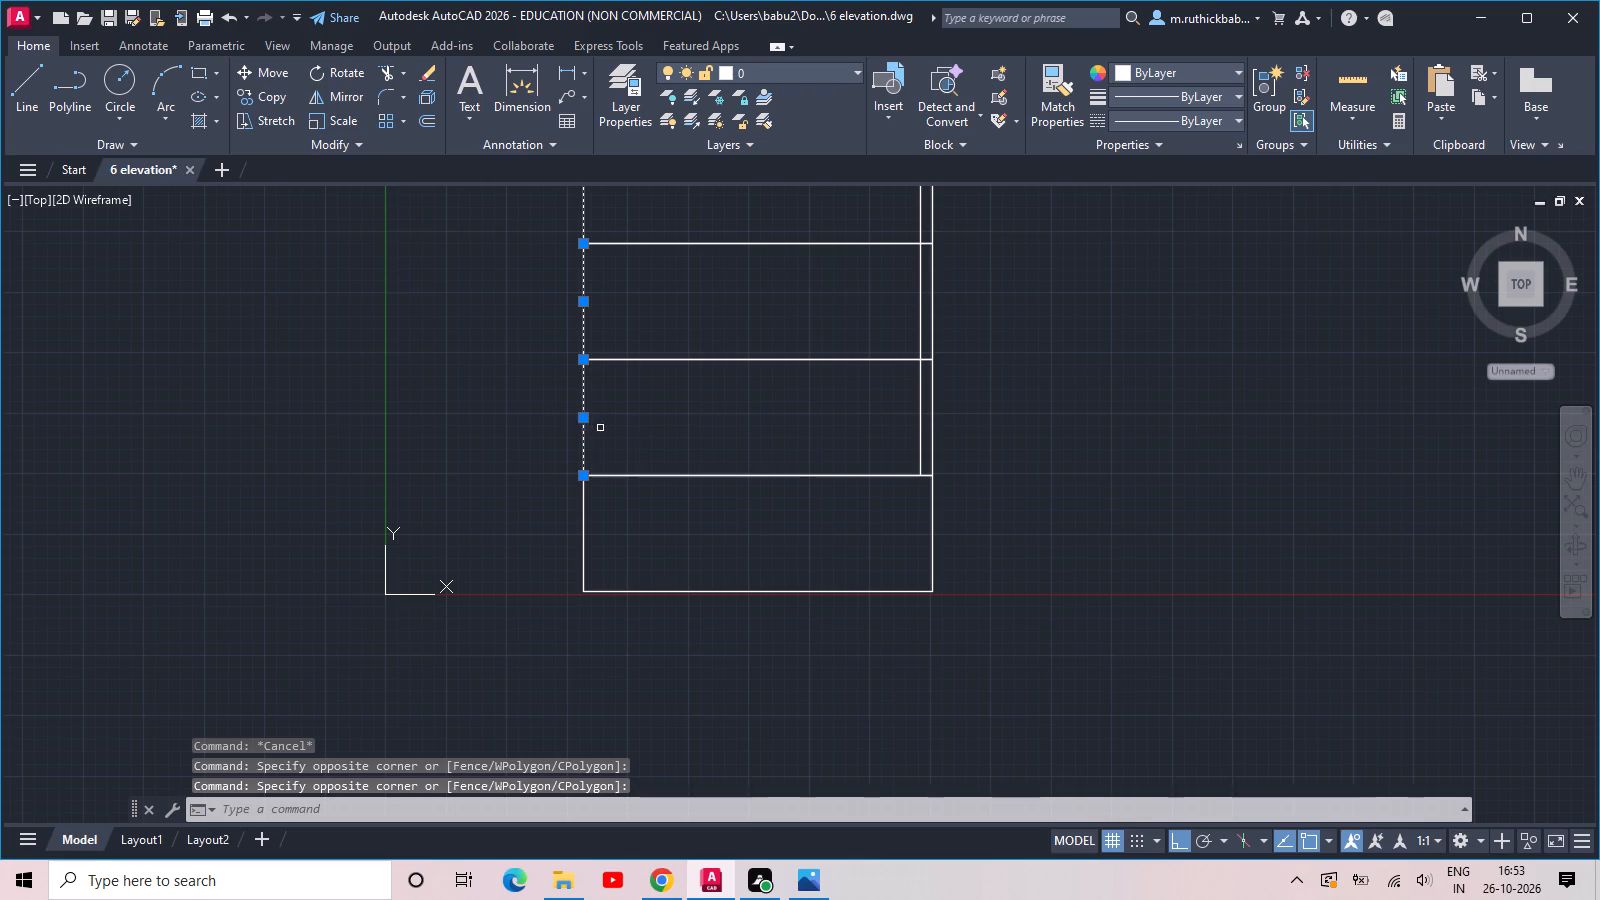
key(j)
key(space)
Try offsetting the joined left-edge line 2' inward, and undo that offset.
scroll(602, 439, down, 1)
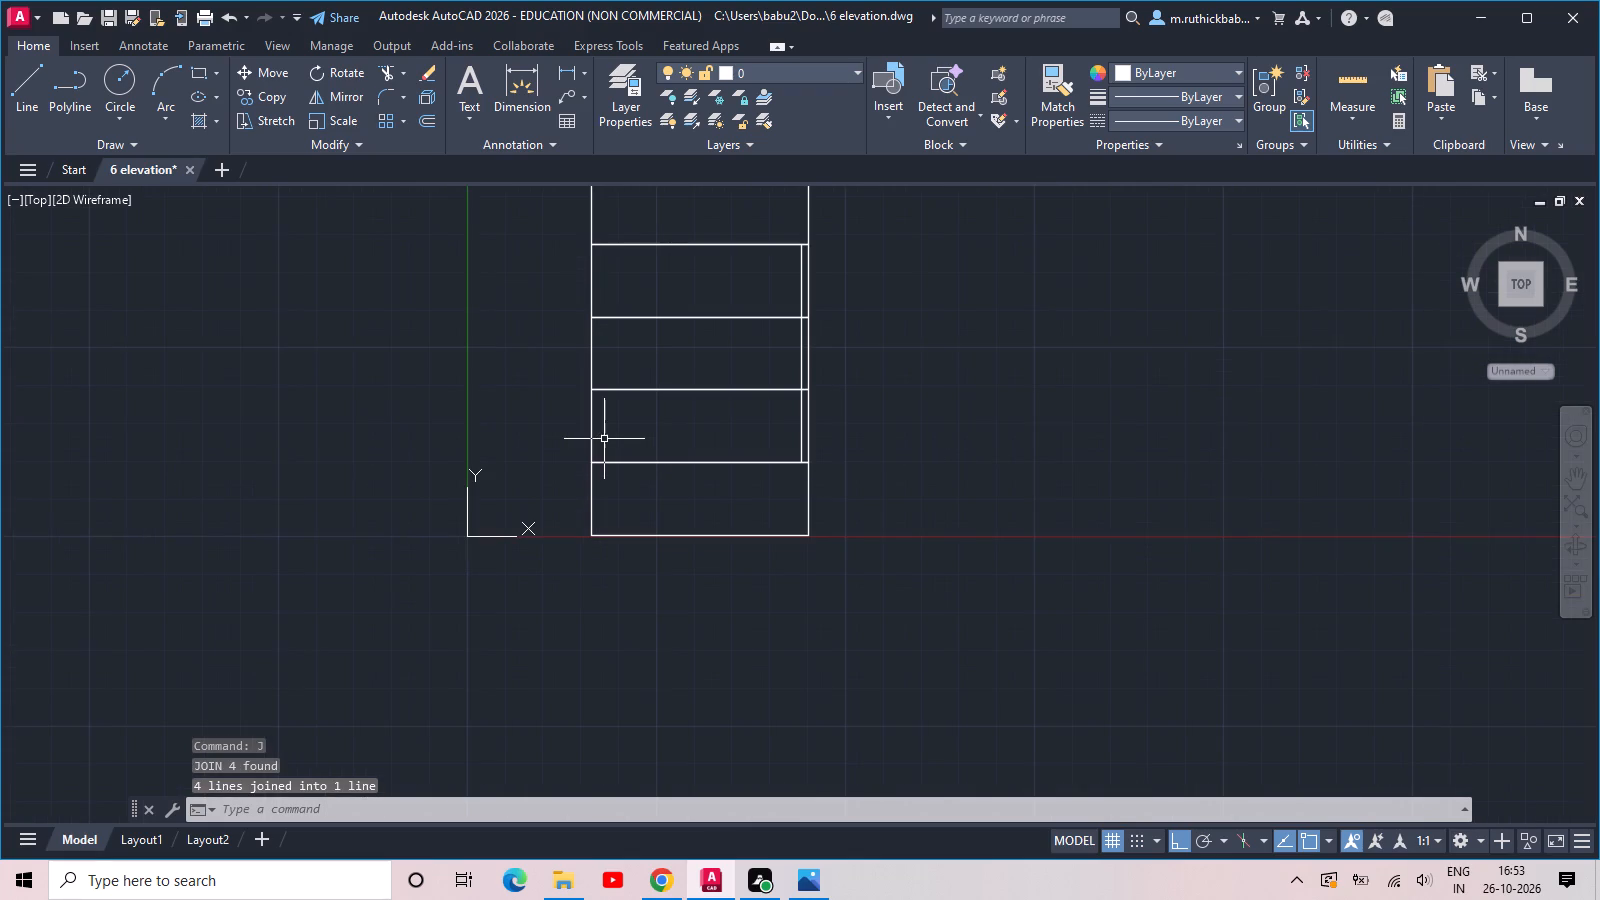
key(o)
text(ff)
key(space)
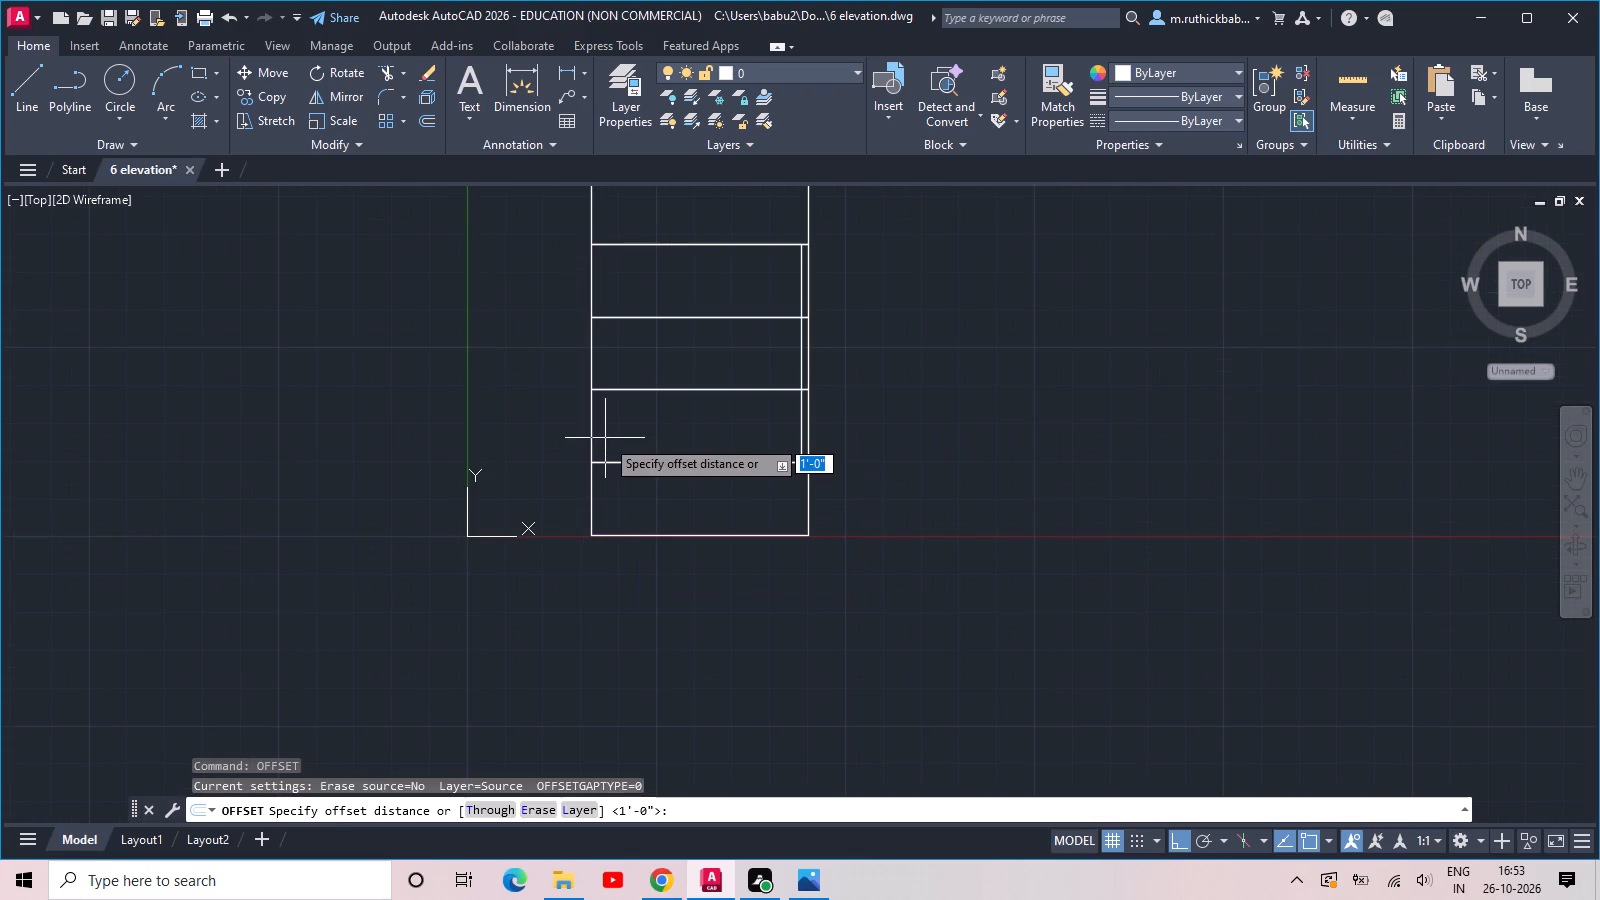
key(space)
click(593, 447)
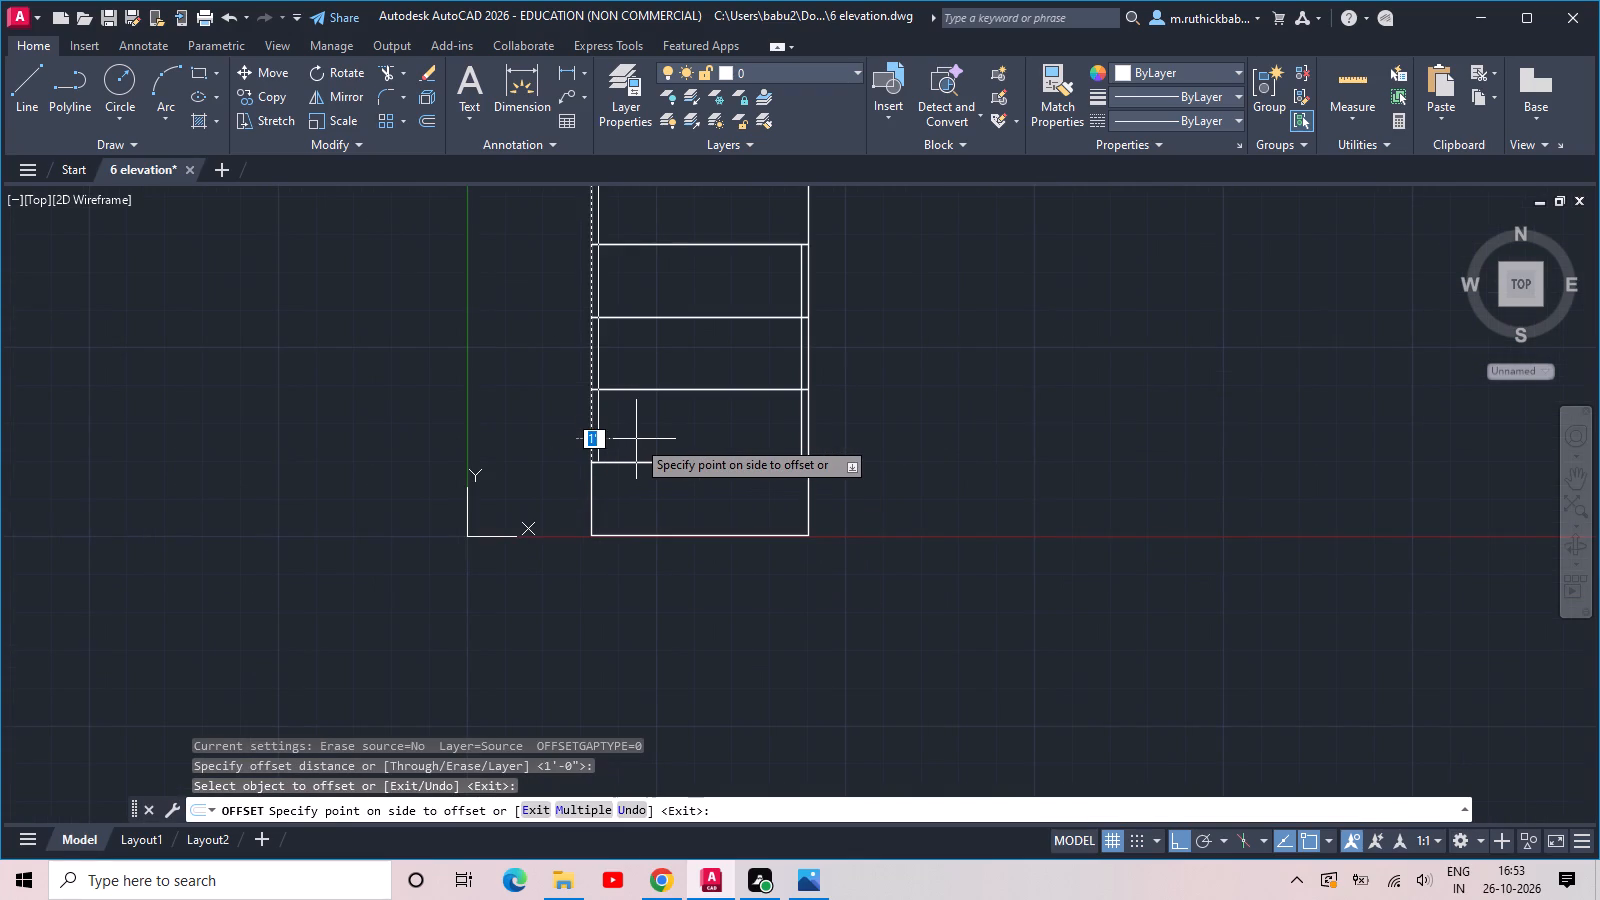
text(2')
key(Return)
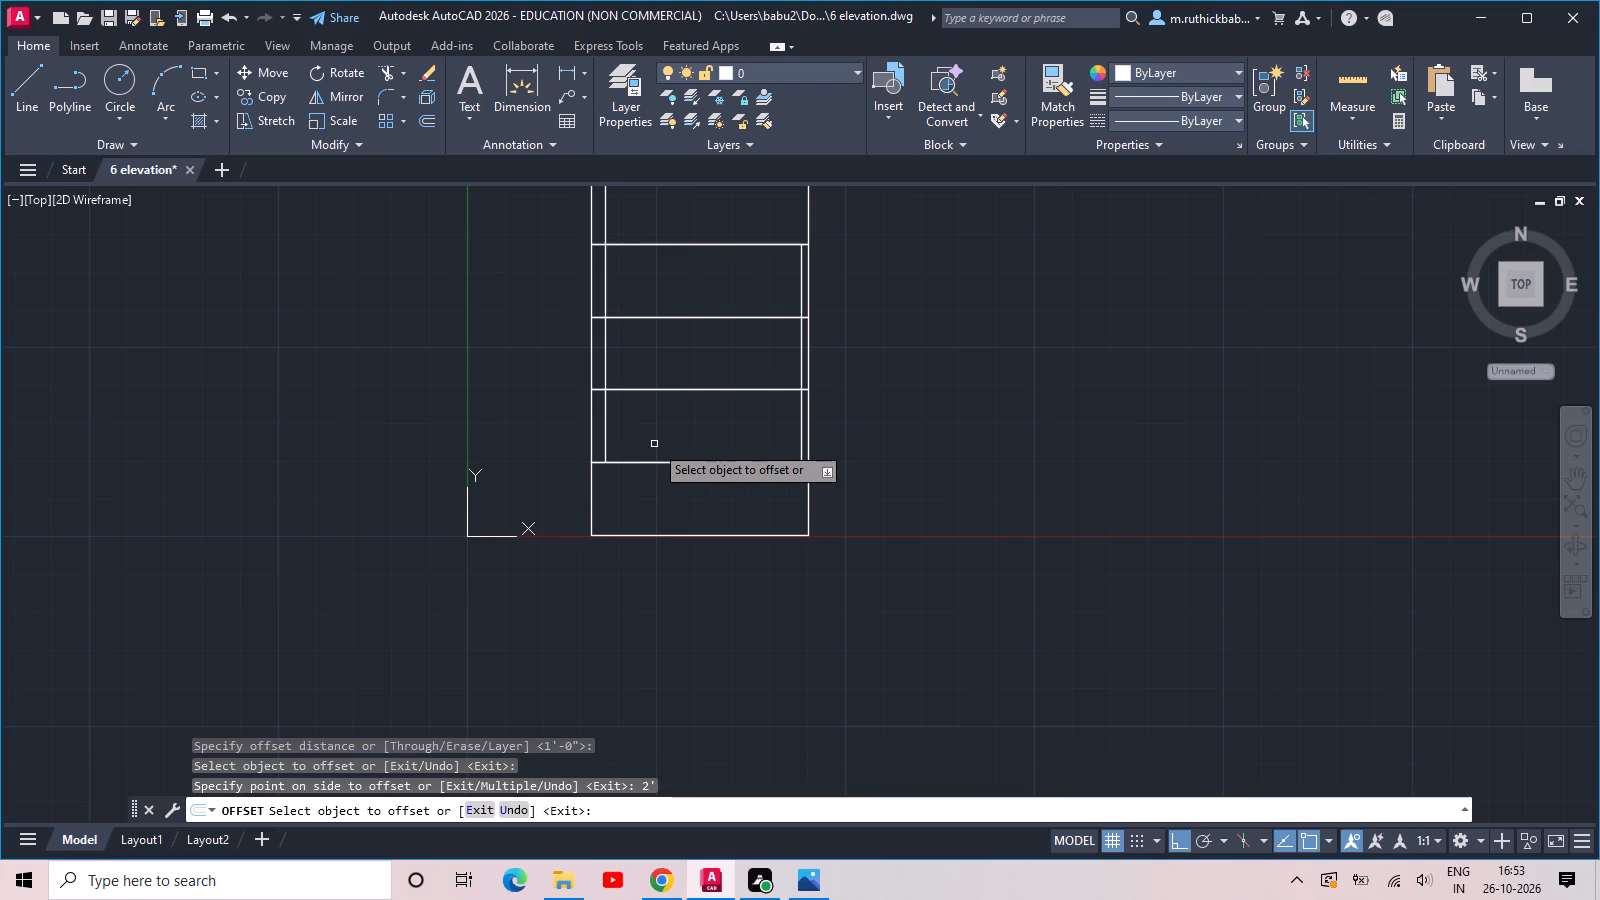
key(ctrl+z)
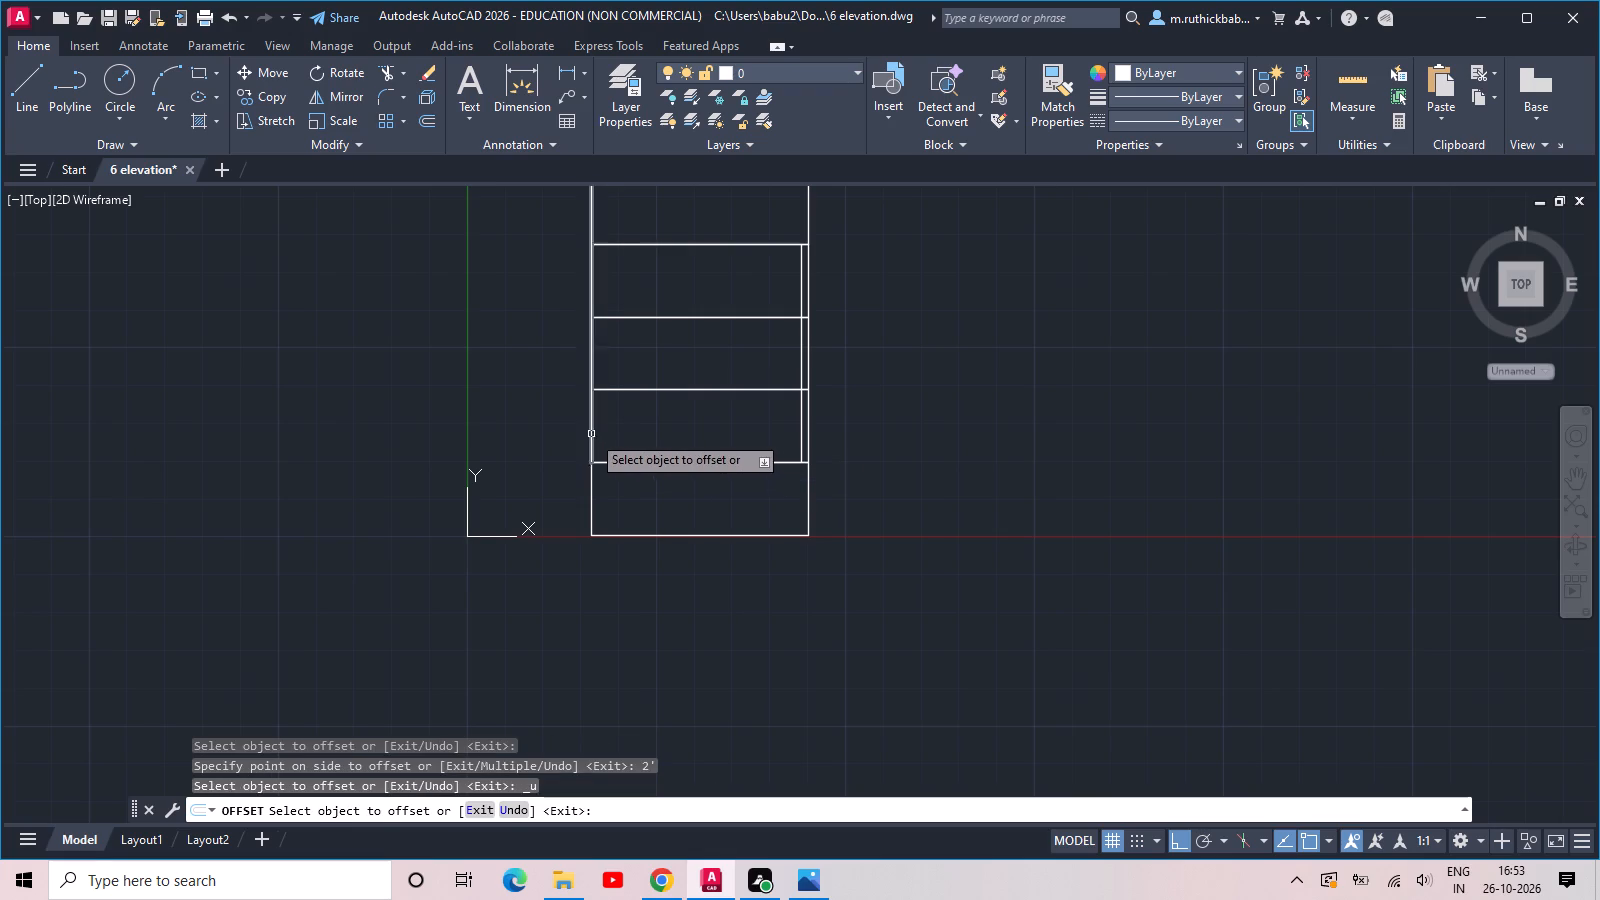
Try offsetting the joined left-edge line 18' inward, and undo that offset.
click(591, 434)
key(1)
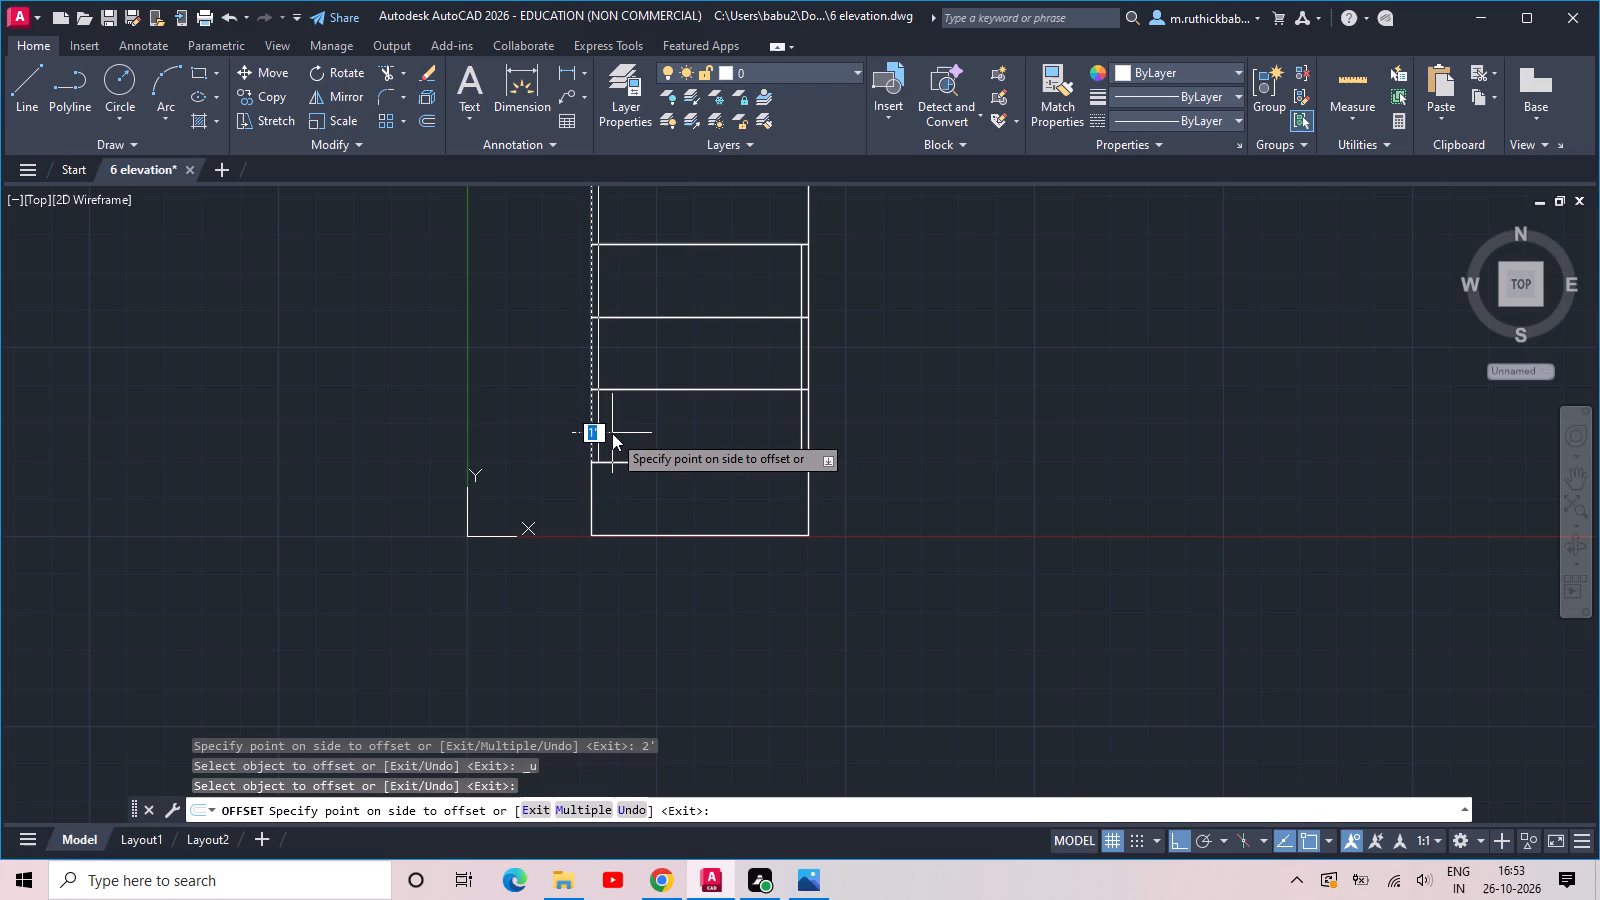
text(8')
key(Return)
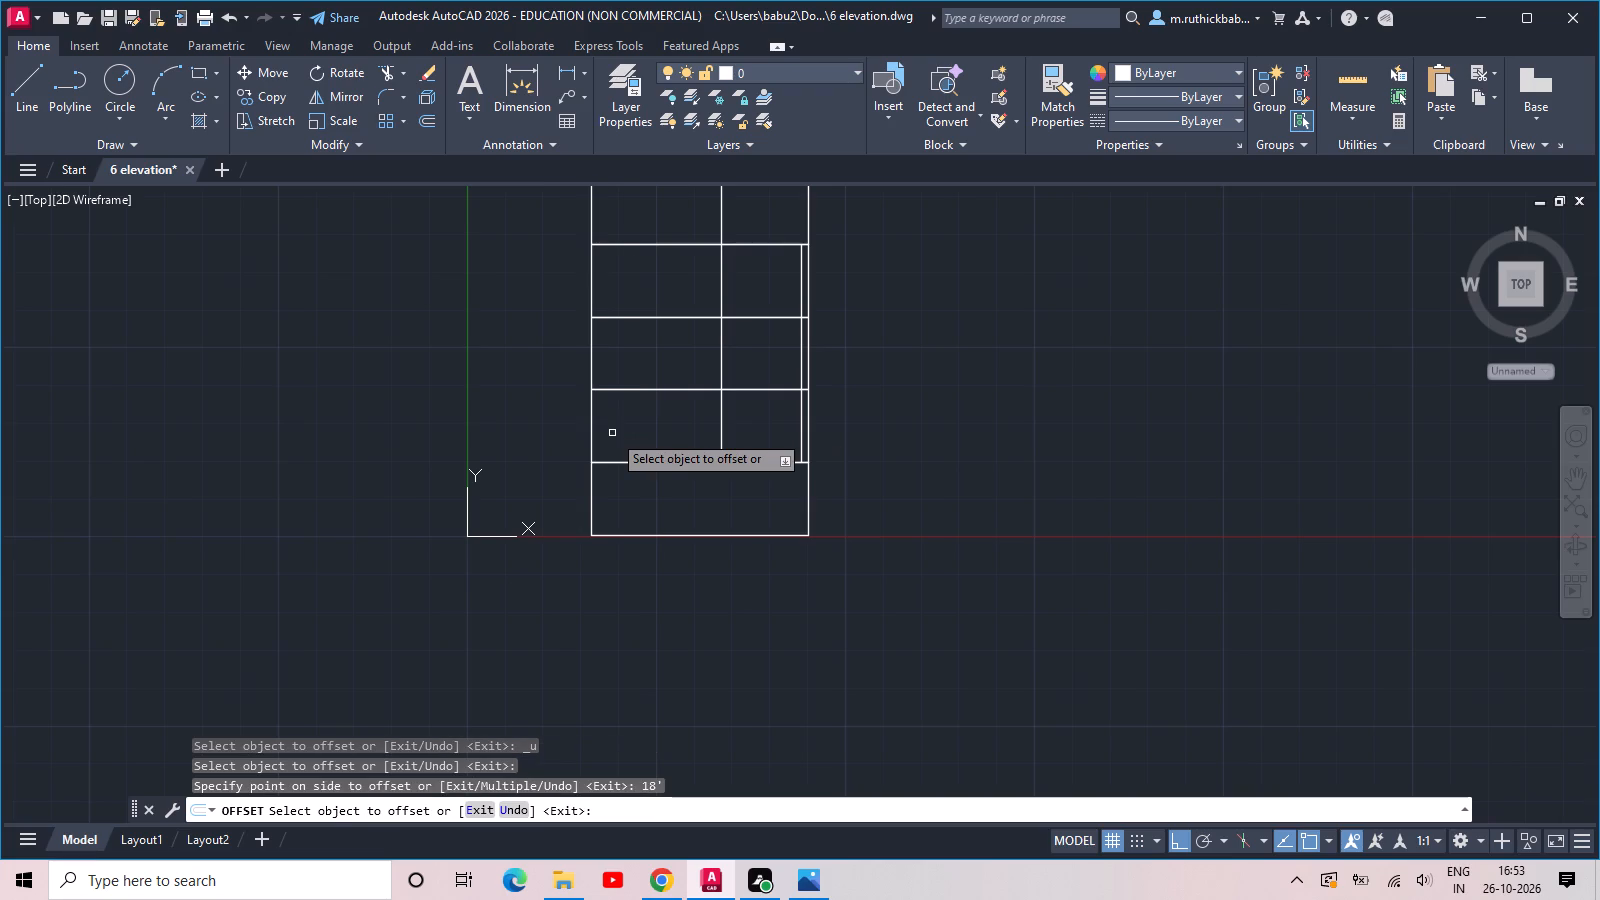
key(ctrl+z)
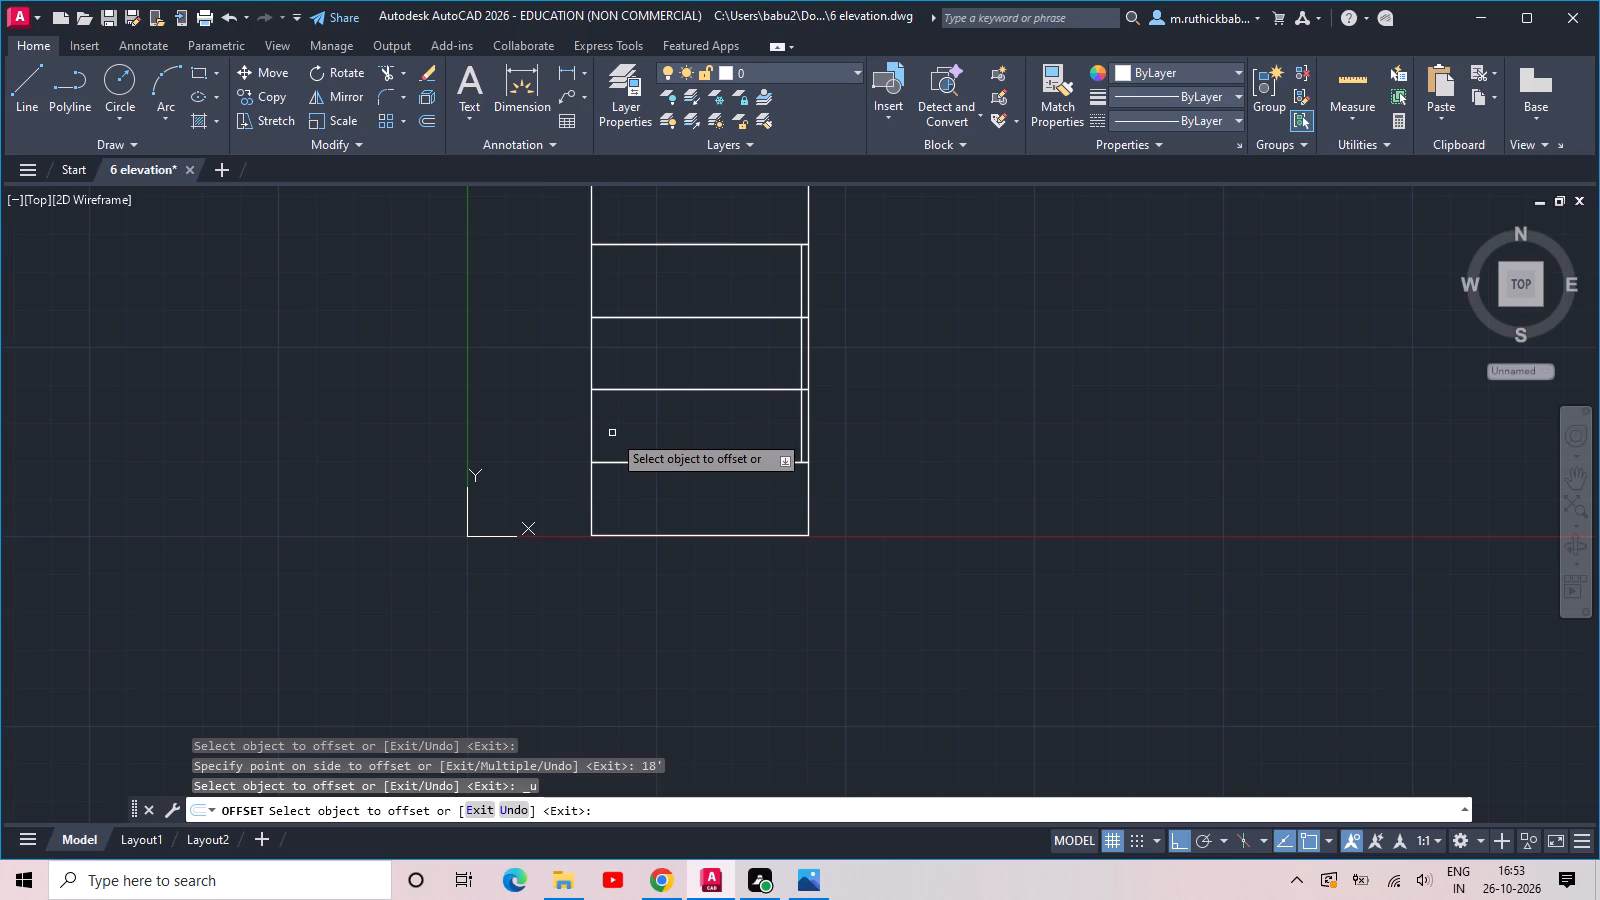
Offset the joined left-edge line and the joined right-edge line 18" inward each.
click(588, 438)
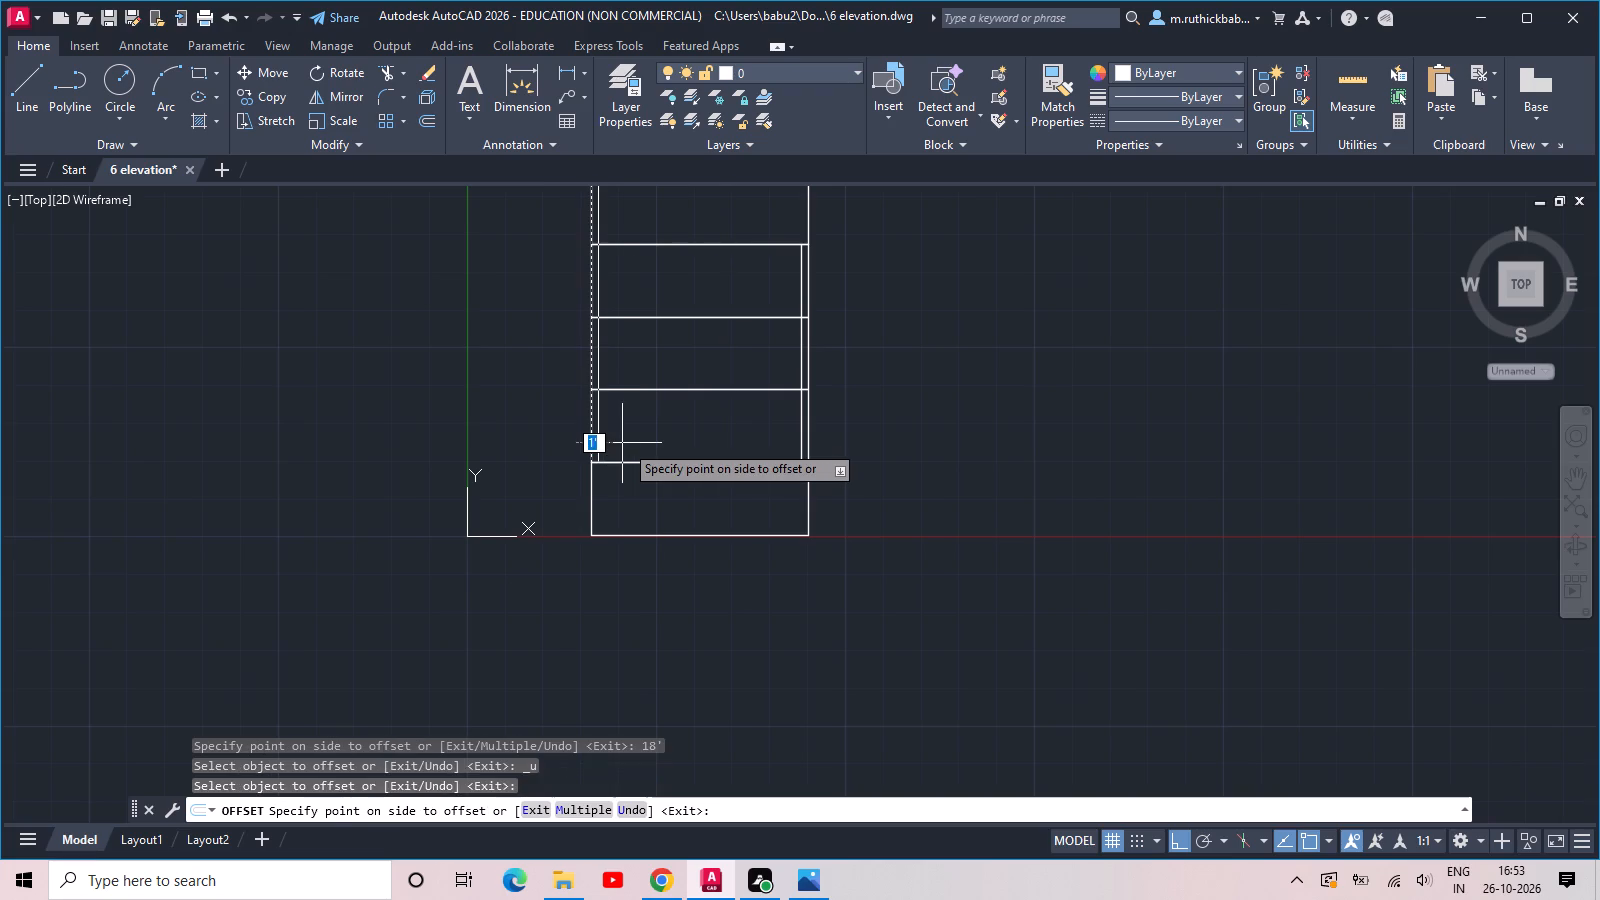
key(1)
text(8)
key(space)
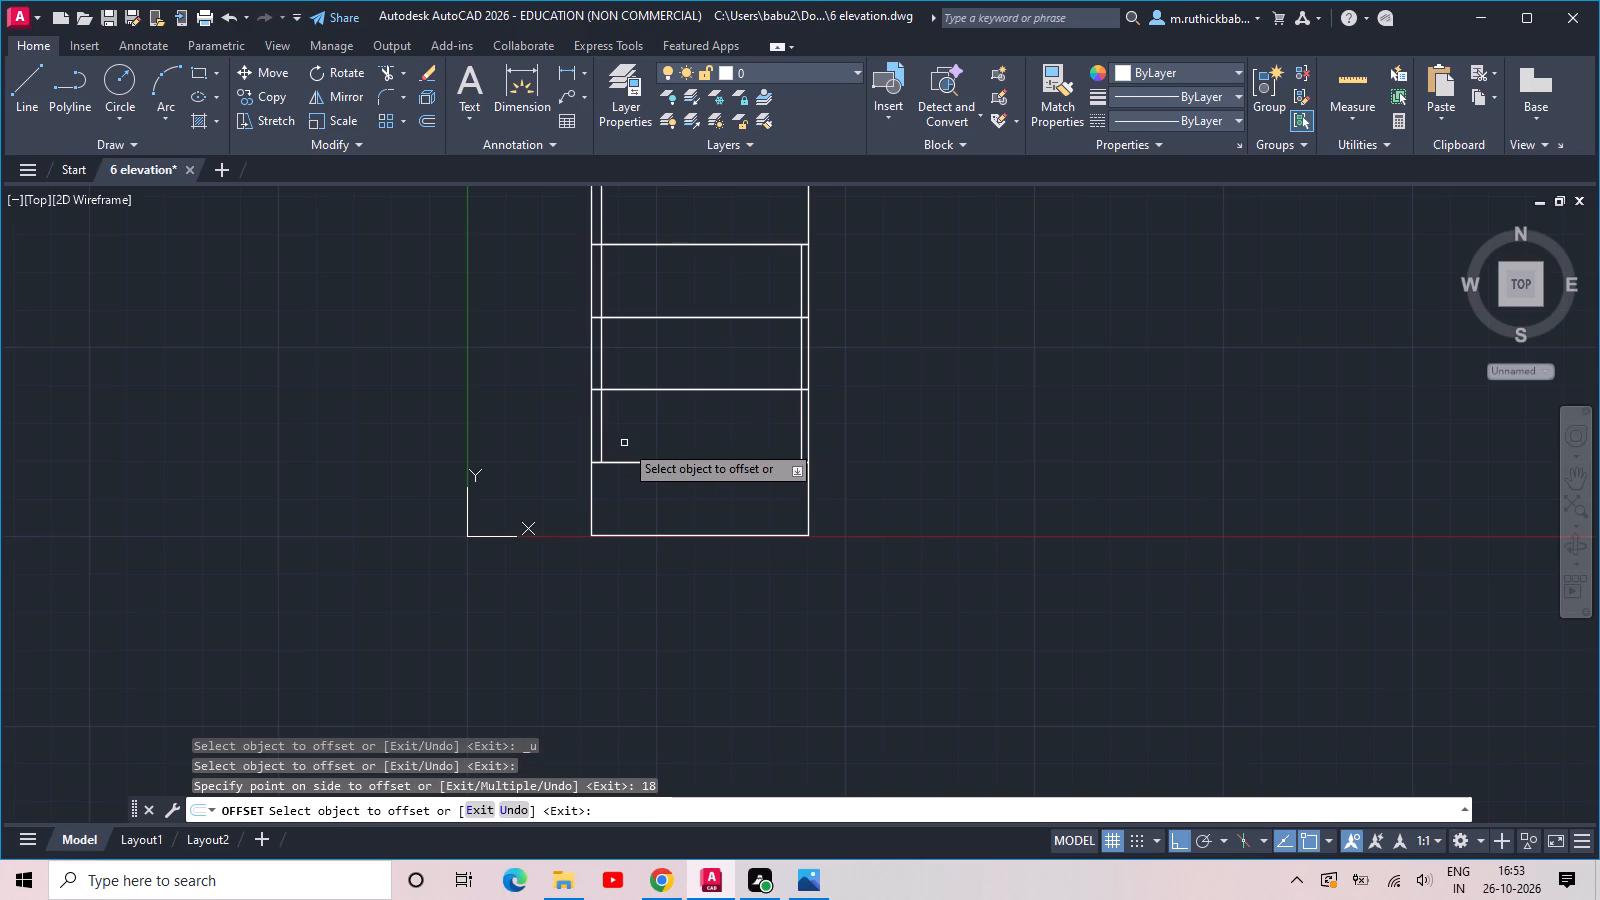
scroll(797, 425, up, 1)
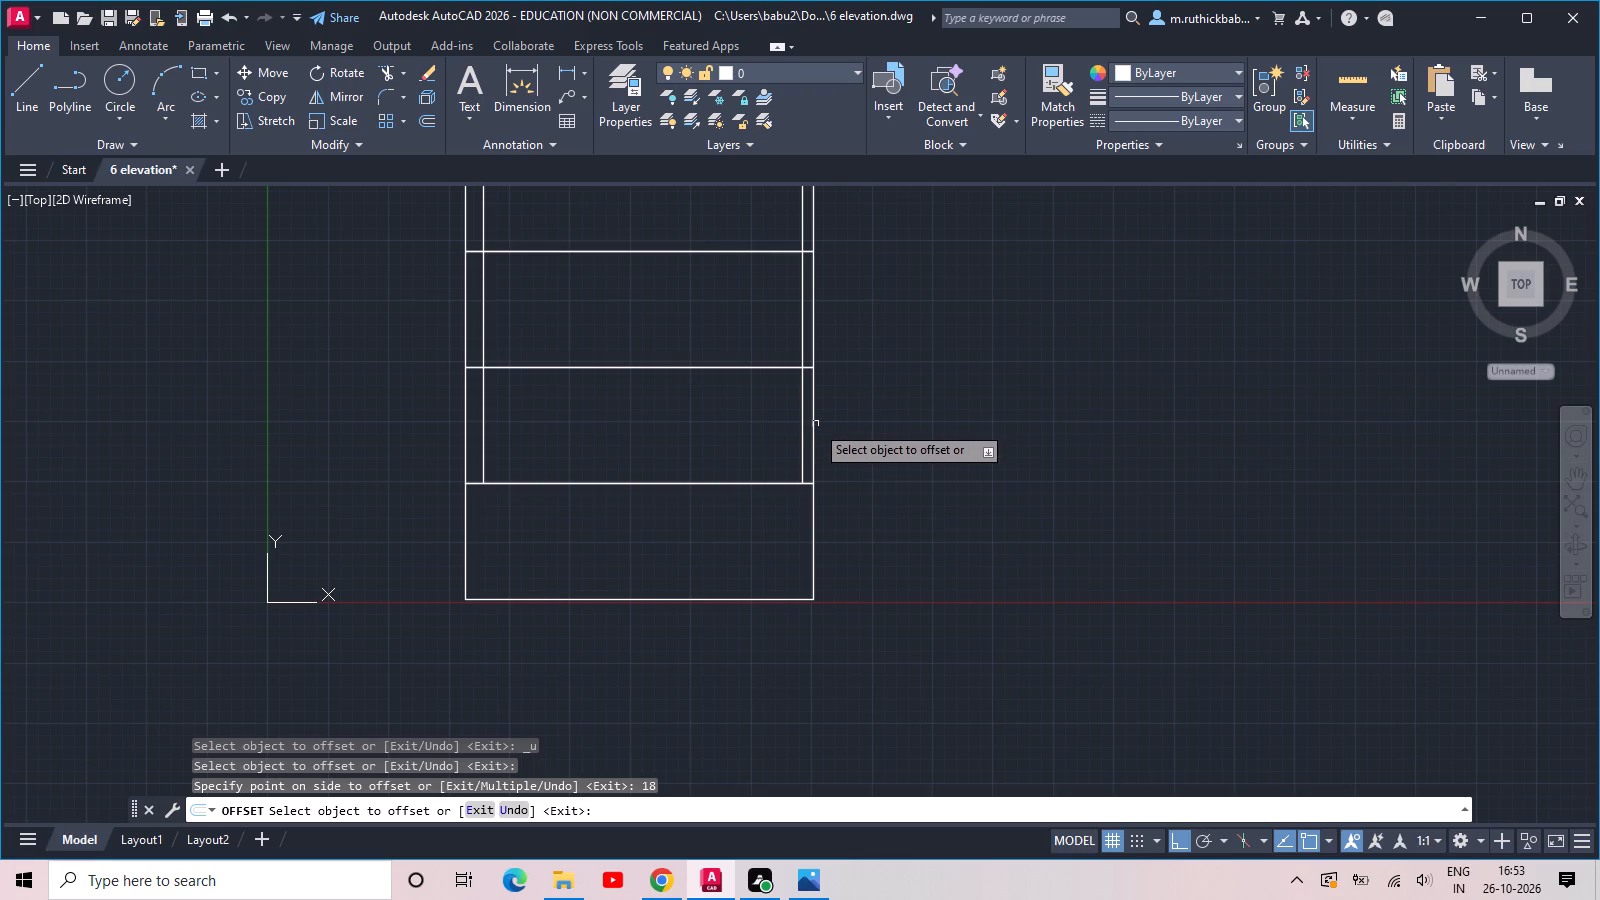
click(815, 424)
text(18)
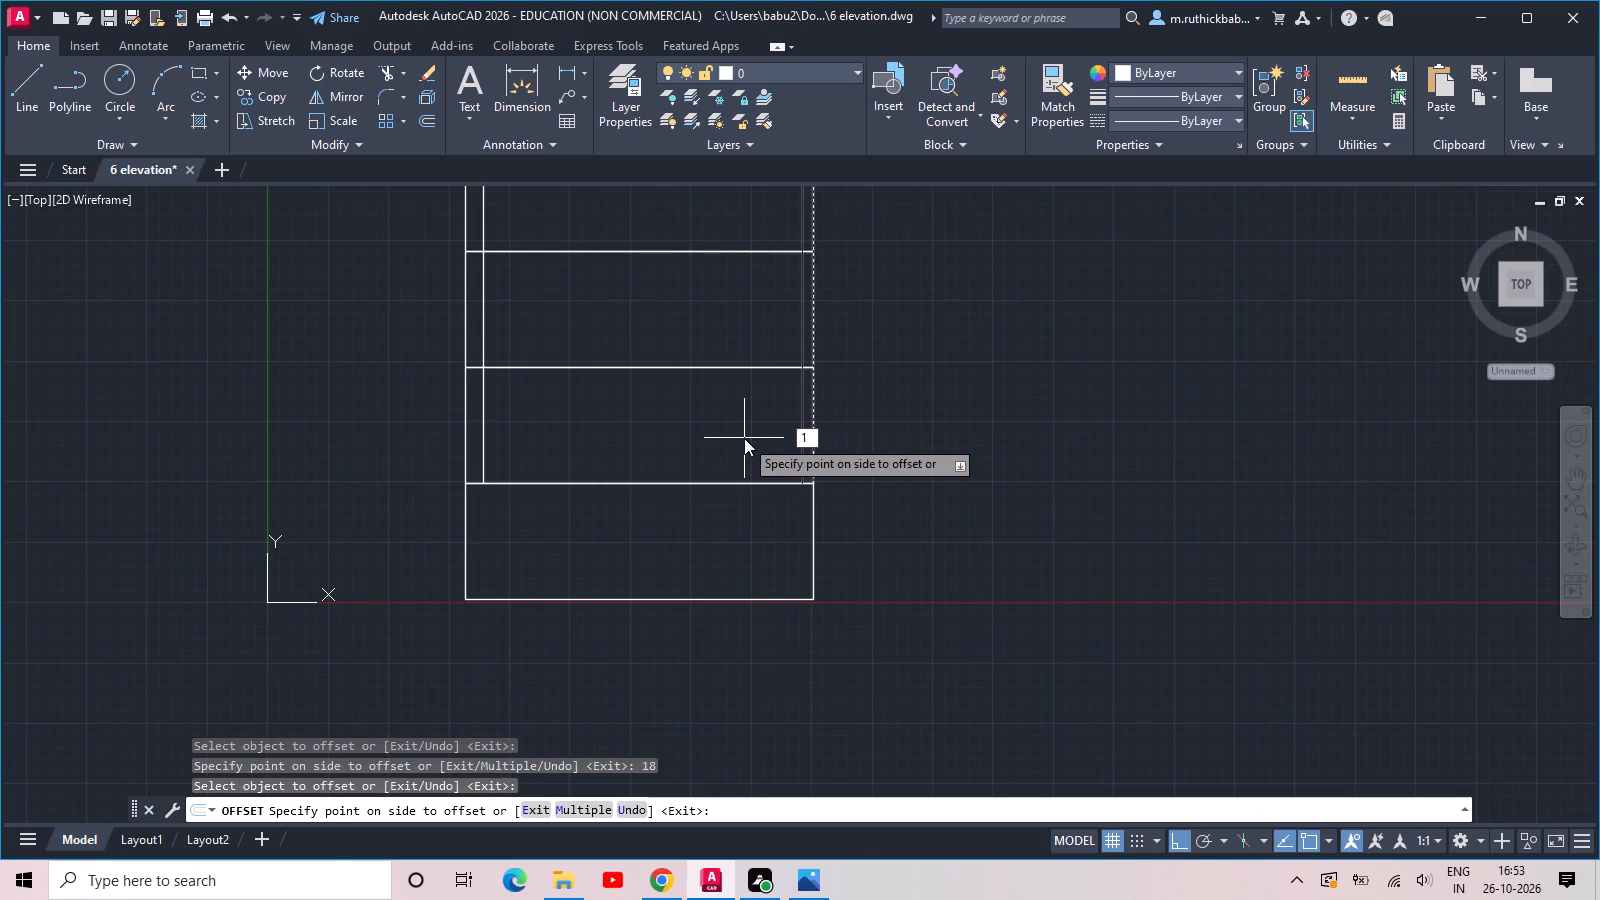
key(space)
key(Escape)
Delete the earlier 1' inset line beside the right edge, keeping the 18" one.
scroll(817, 423, up, 3)
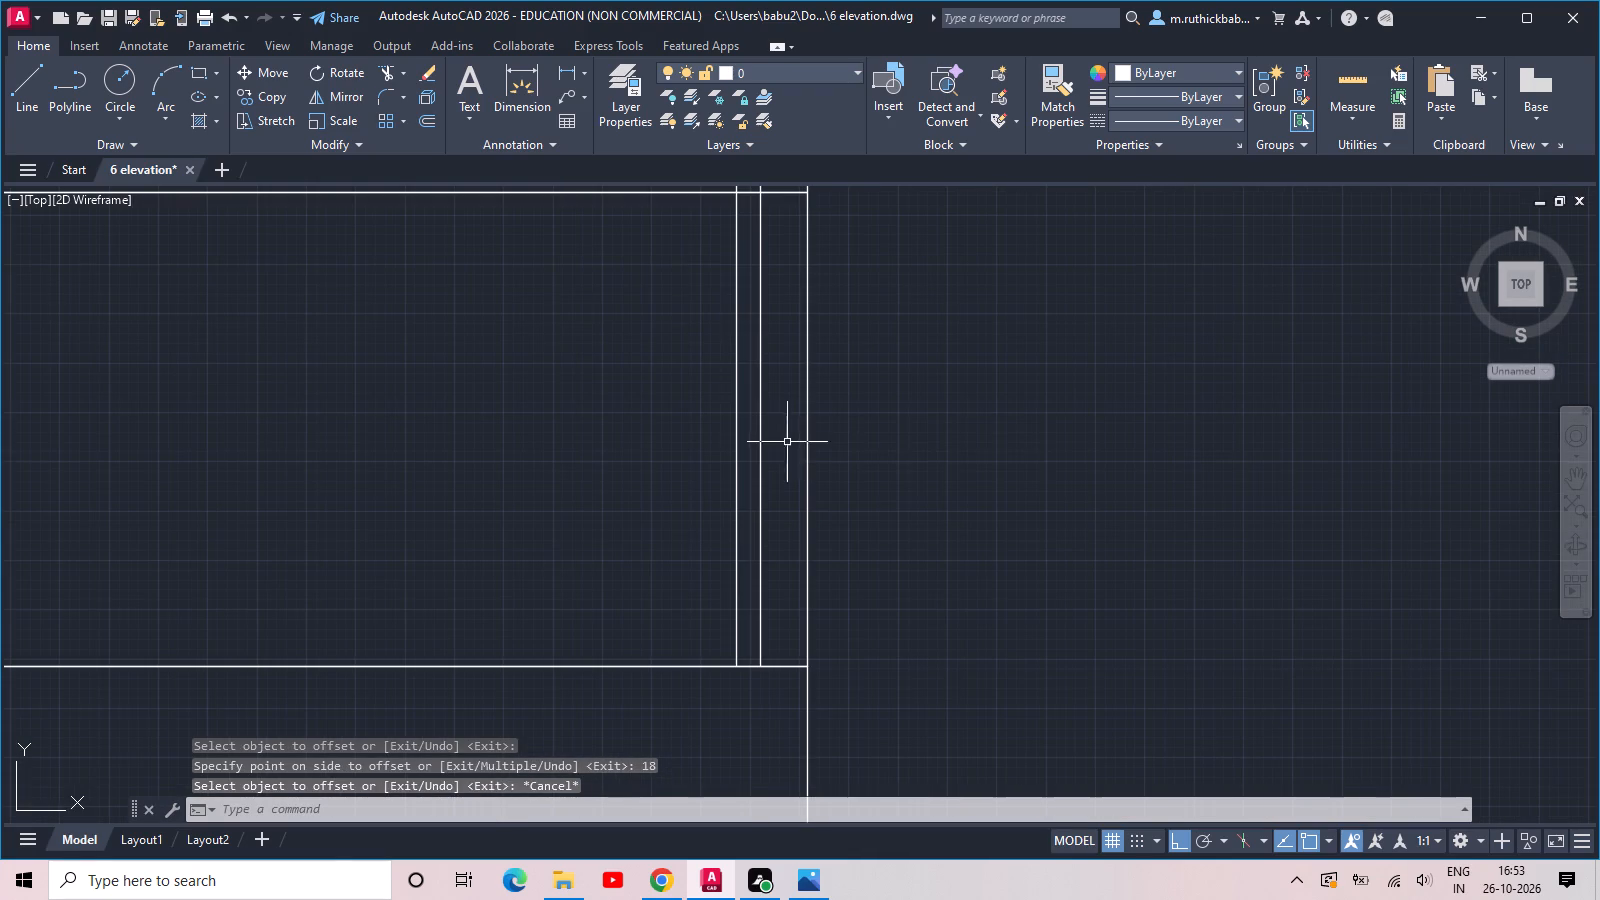
click(773, 444)
click(749, 417)
key(Delete)
key(Delete)
Trim away three floor lines inside the left inset strip and the two lines between the middle floors inside the right strip.
scroll(770, 423, down, 2)
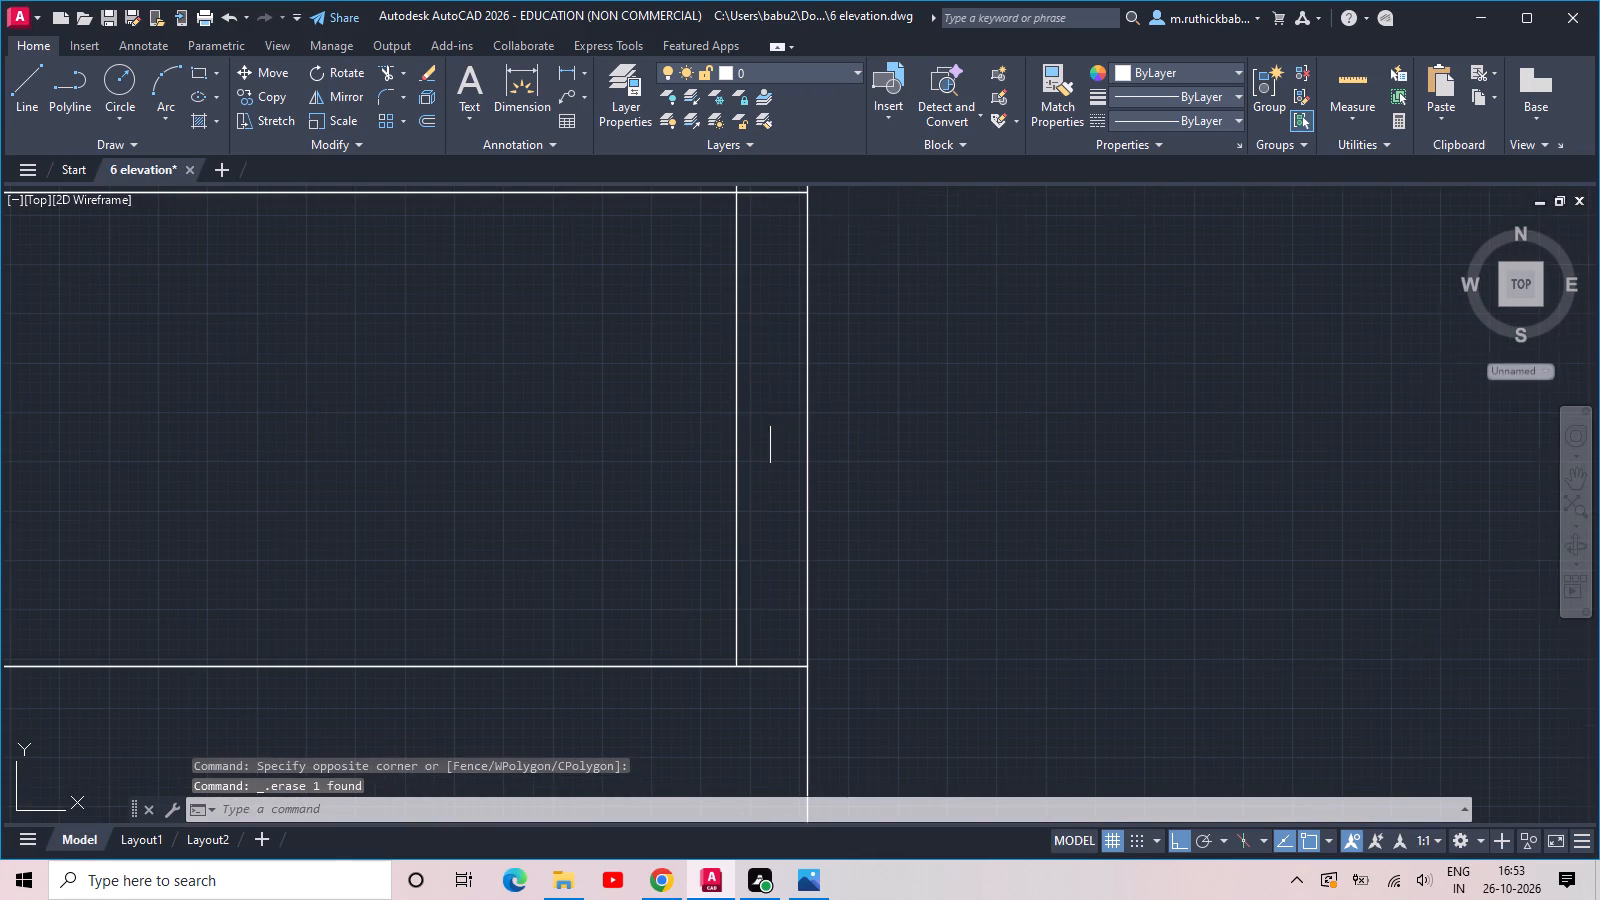
middle_drag(800, 387, 707, 536)
scroll(702, 540, down, 1)
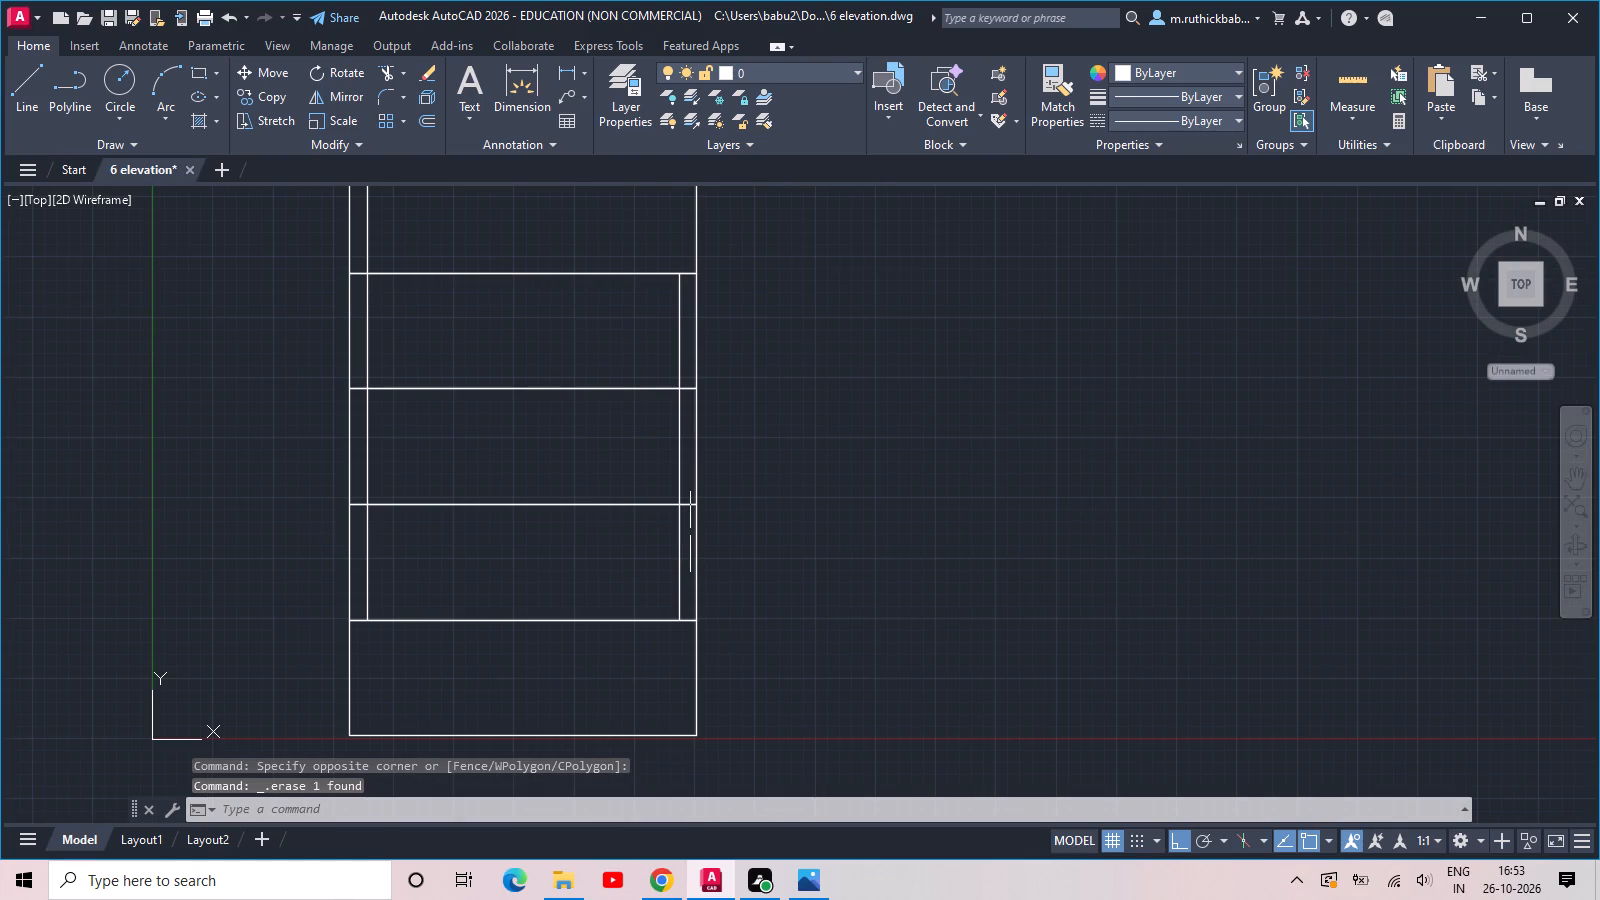
text(tr)
key(space)
key(space)
click(690, 534)
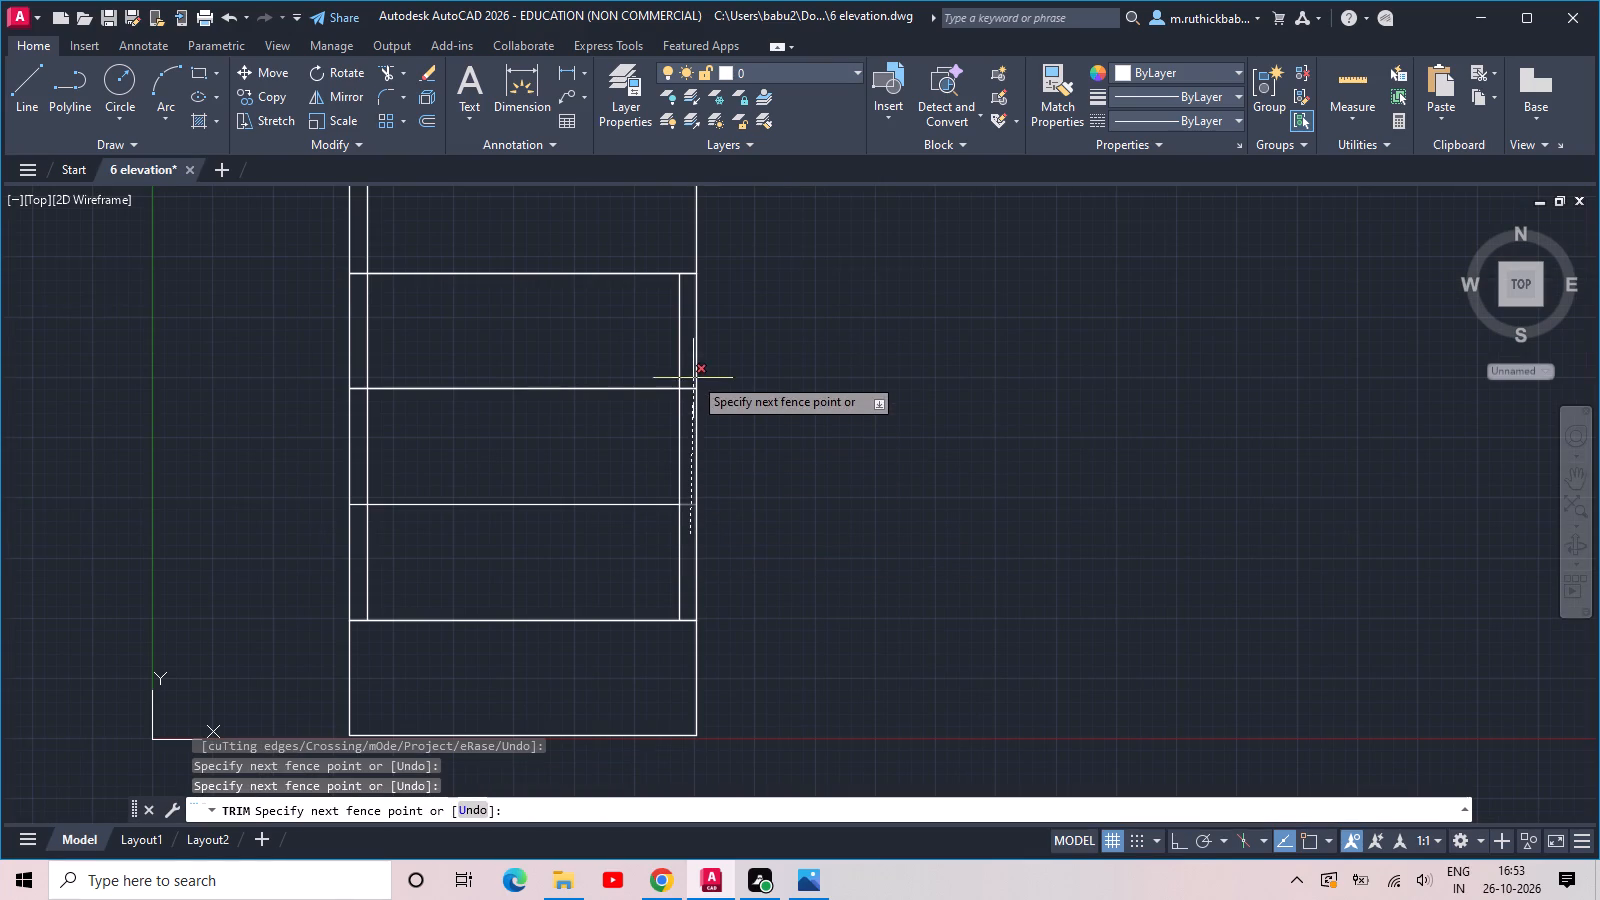
click(687, 363)
click(359, 586)
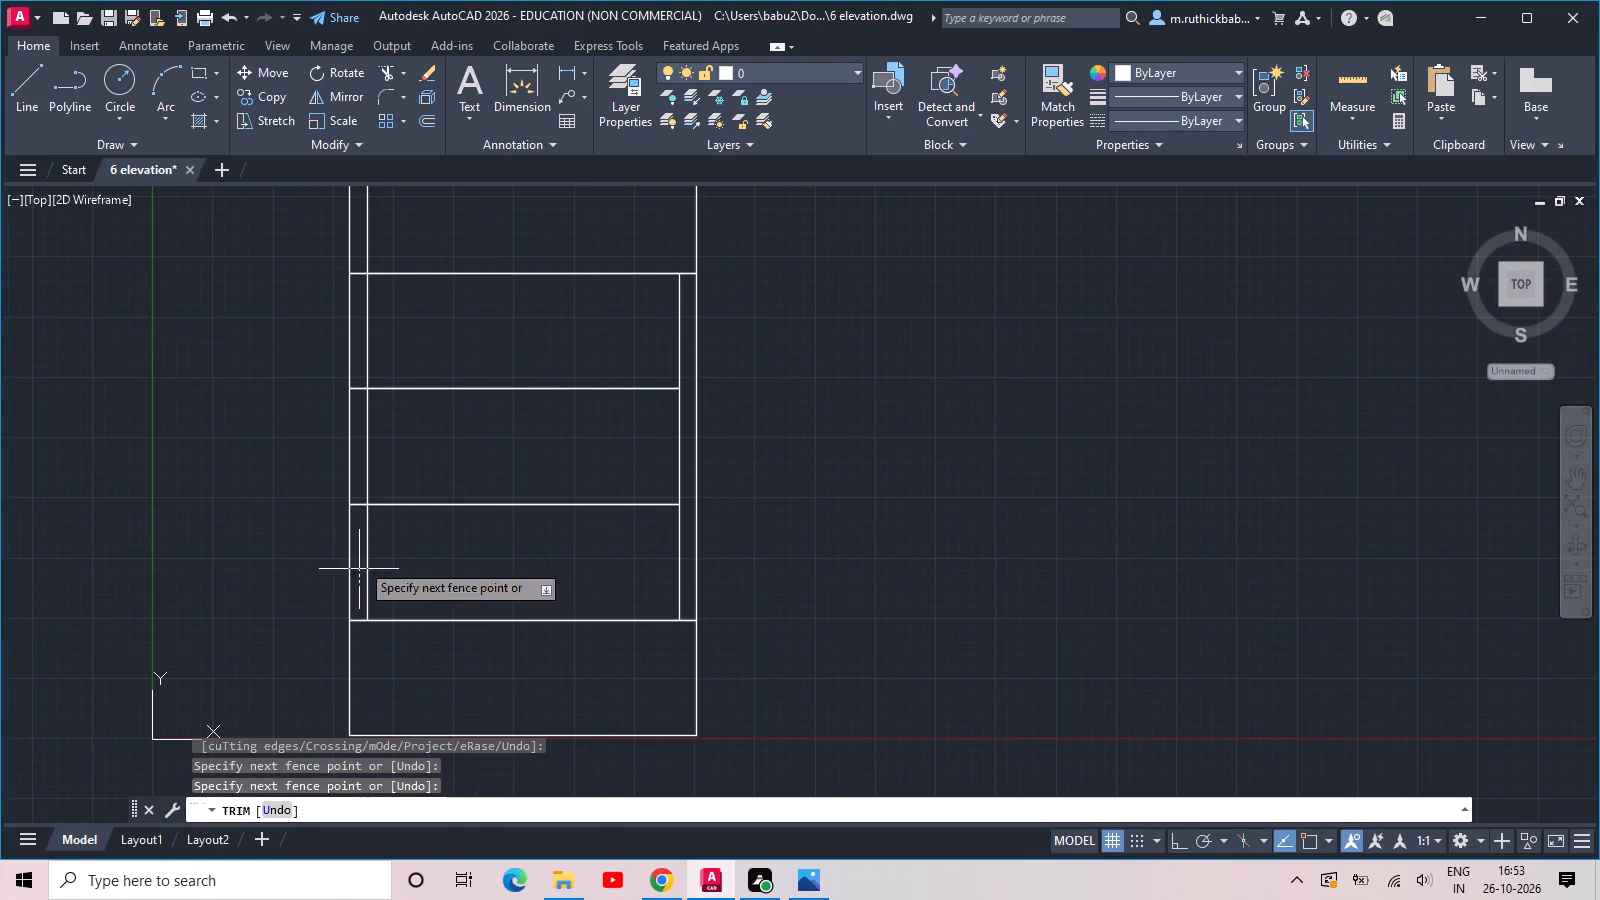
click(359, 254)
scroll(358, 261, down, 2)
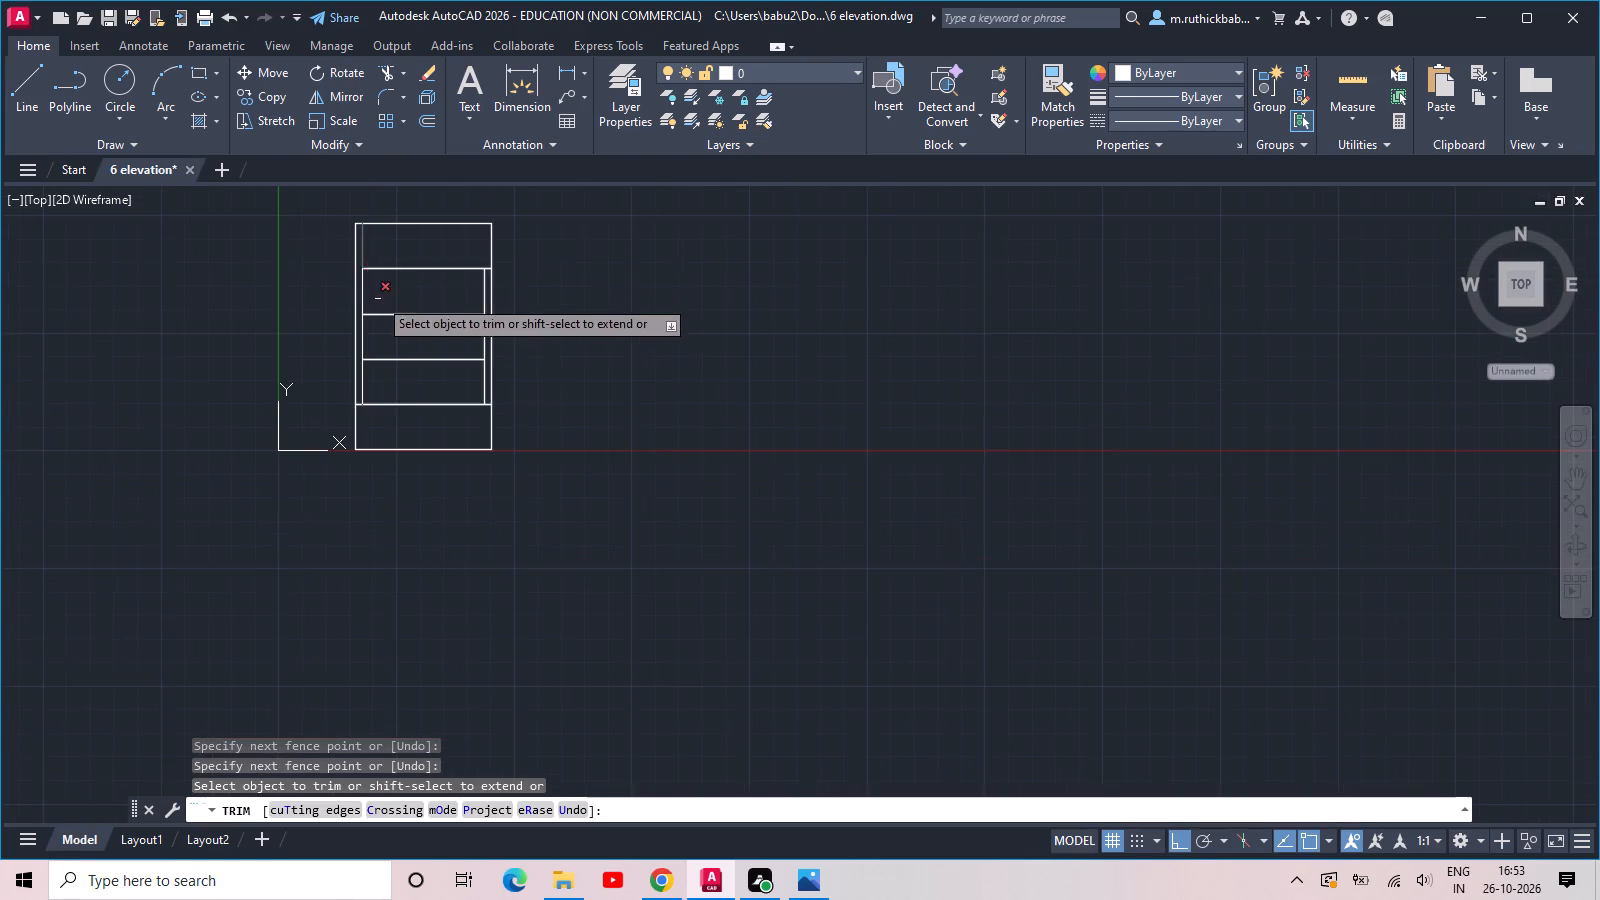
key(Escape)
Draw a short horizontal line across the base of the left inset strip, from the outer edge to the inset line.
scroll(403, 333, up, 1)
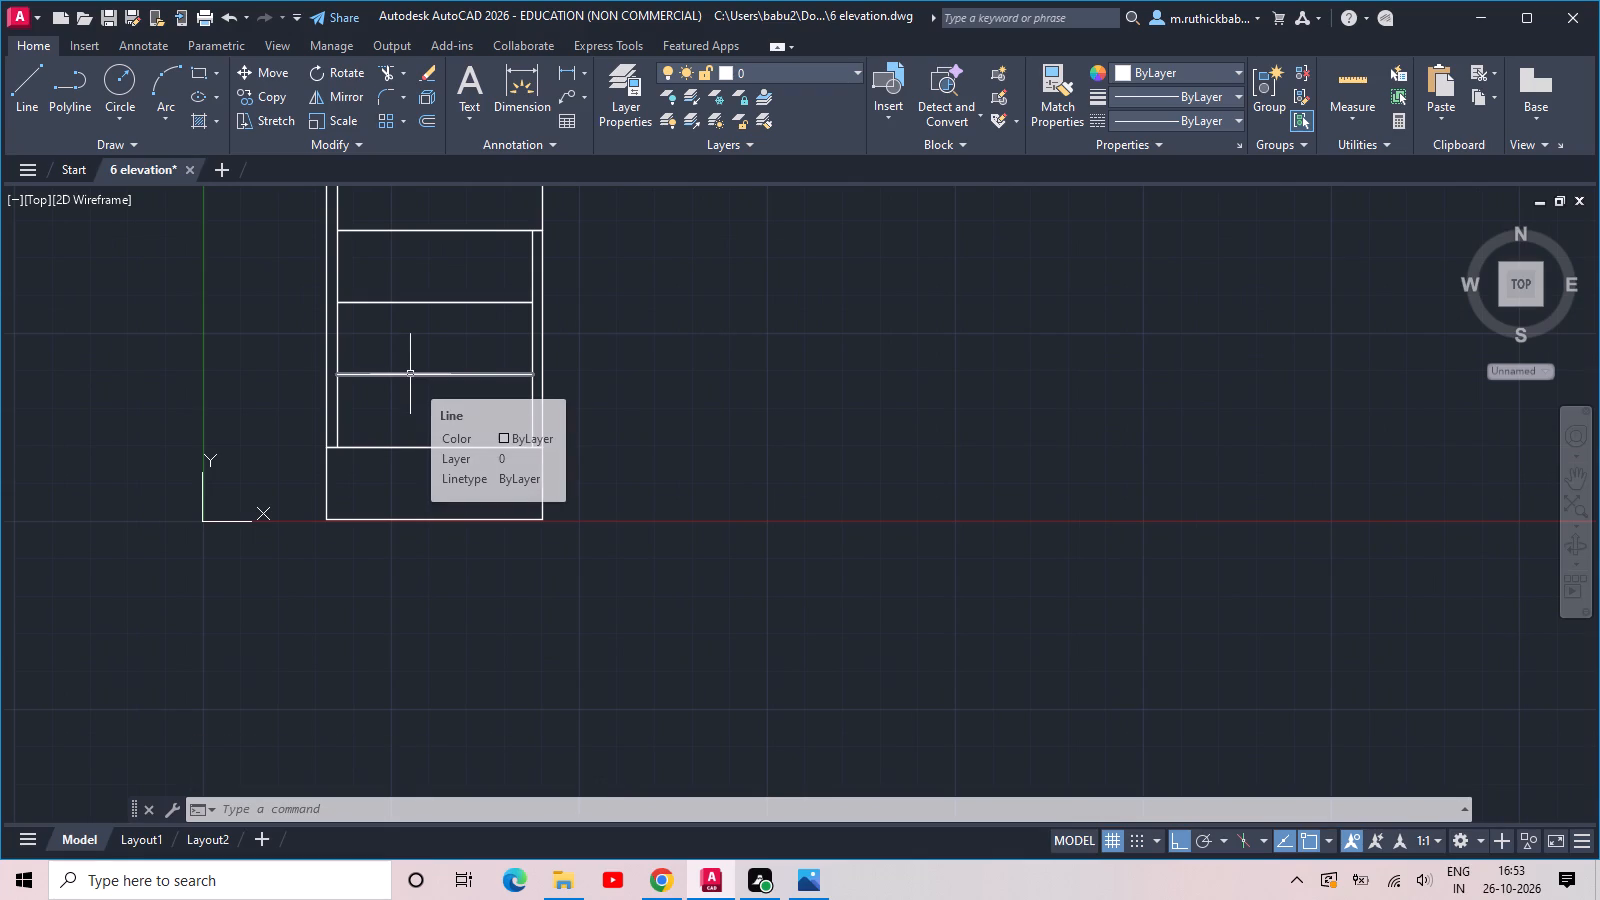
middle_drag(410, 377, 463, 418)
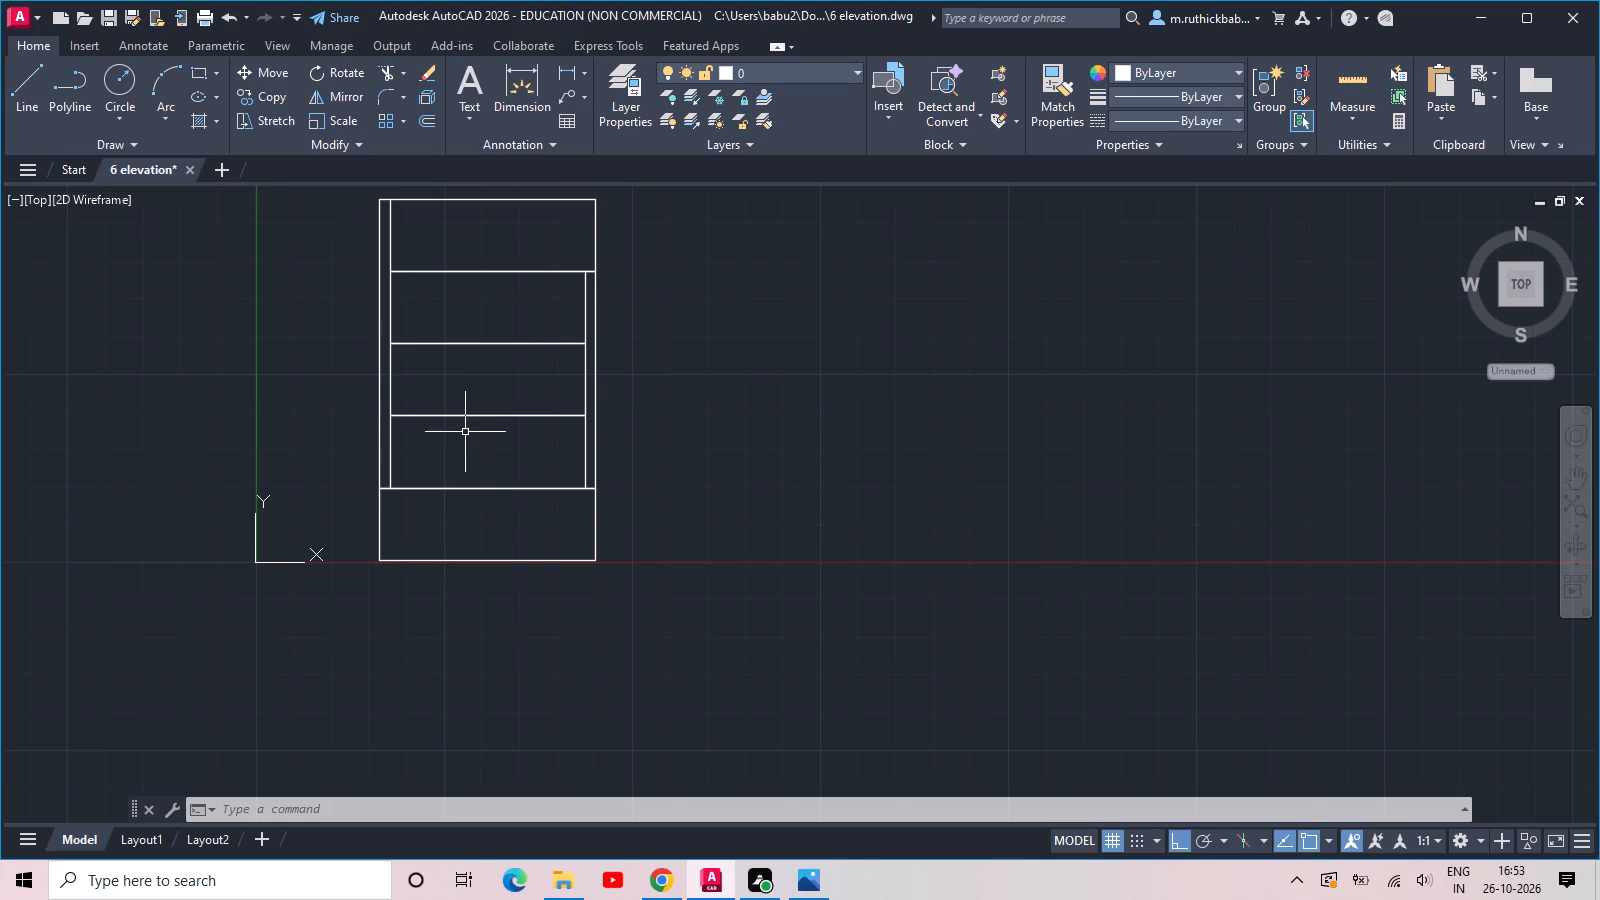
scroll(385, 458, up, 2)
middle_drag(385, 458, 472, 450)
scroll(458, 475, up, 1)
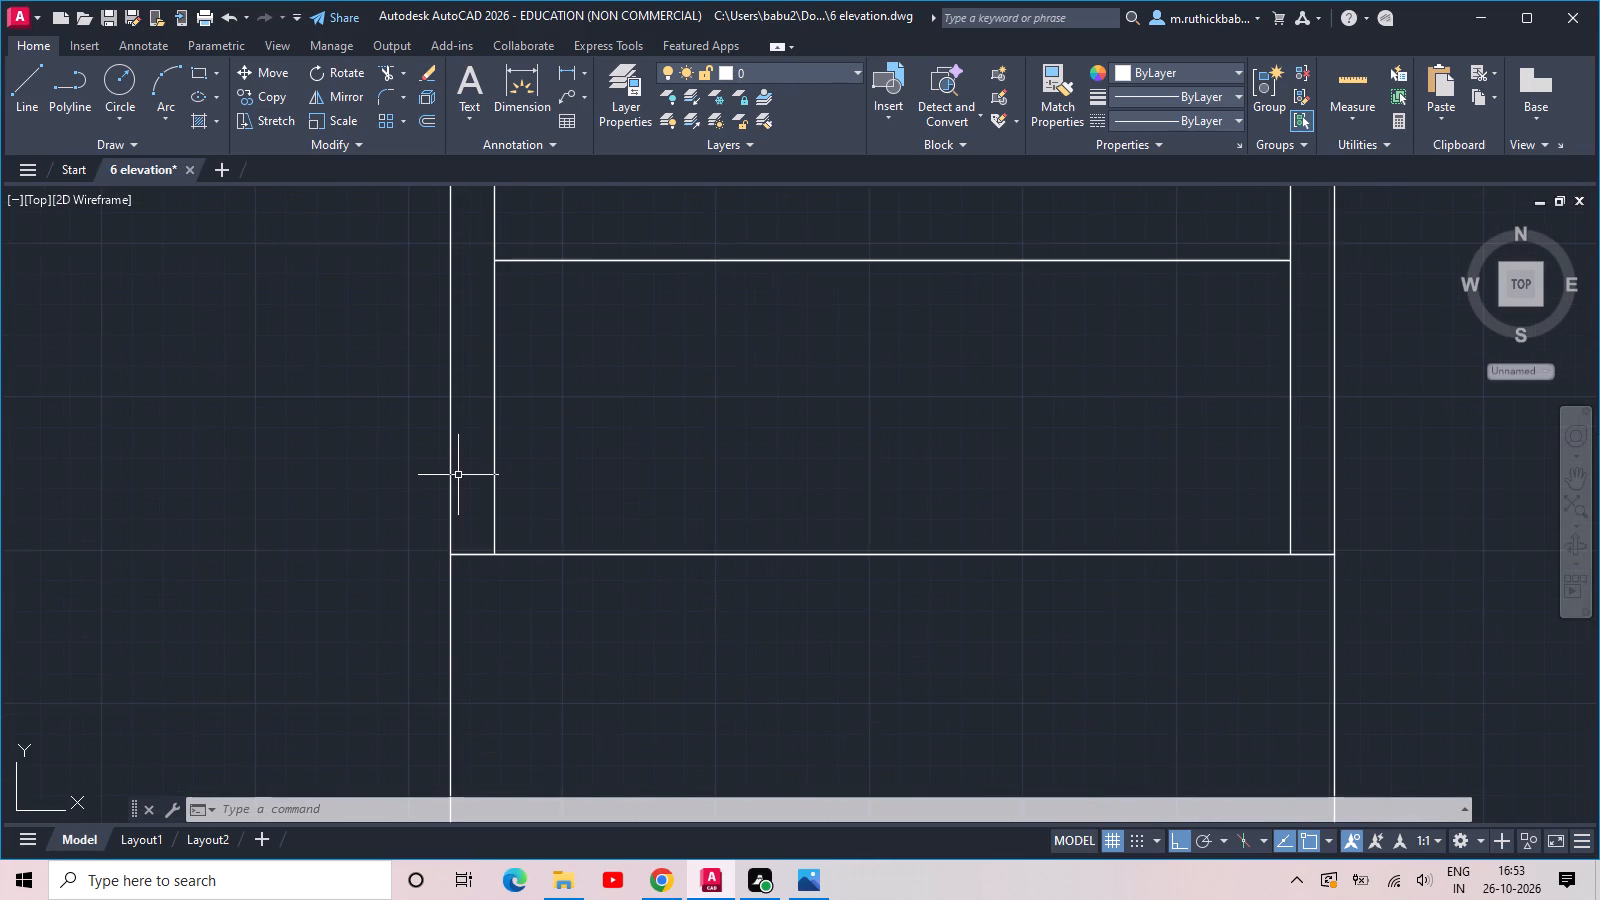
scroll(483, 502, up, 1)
key(l)
key(space)
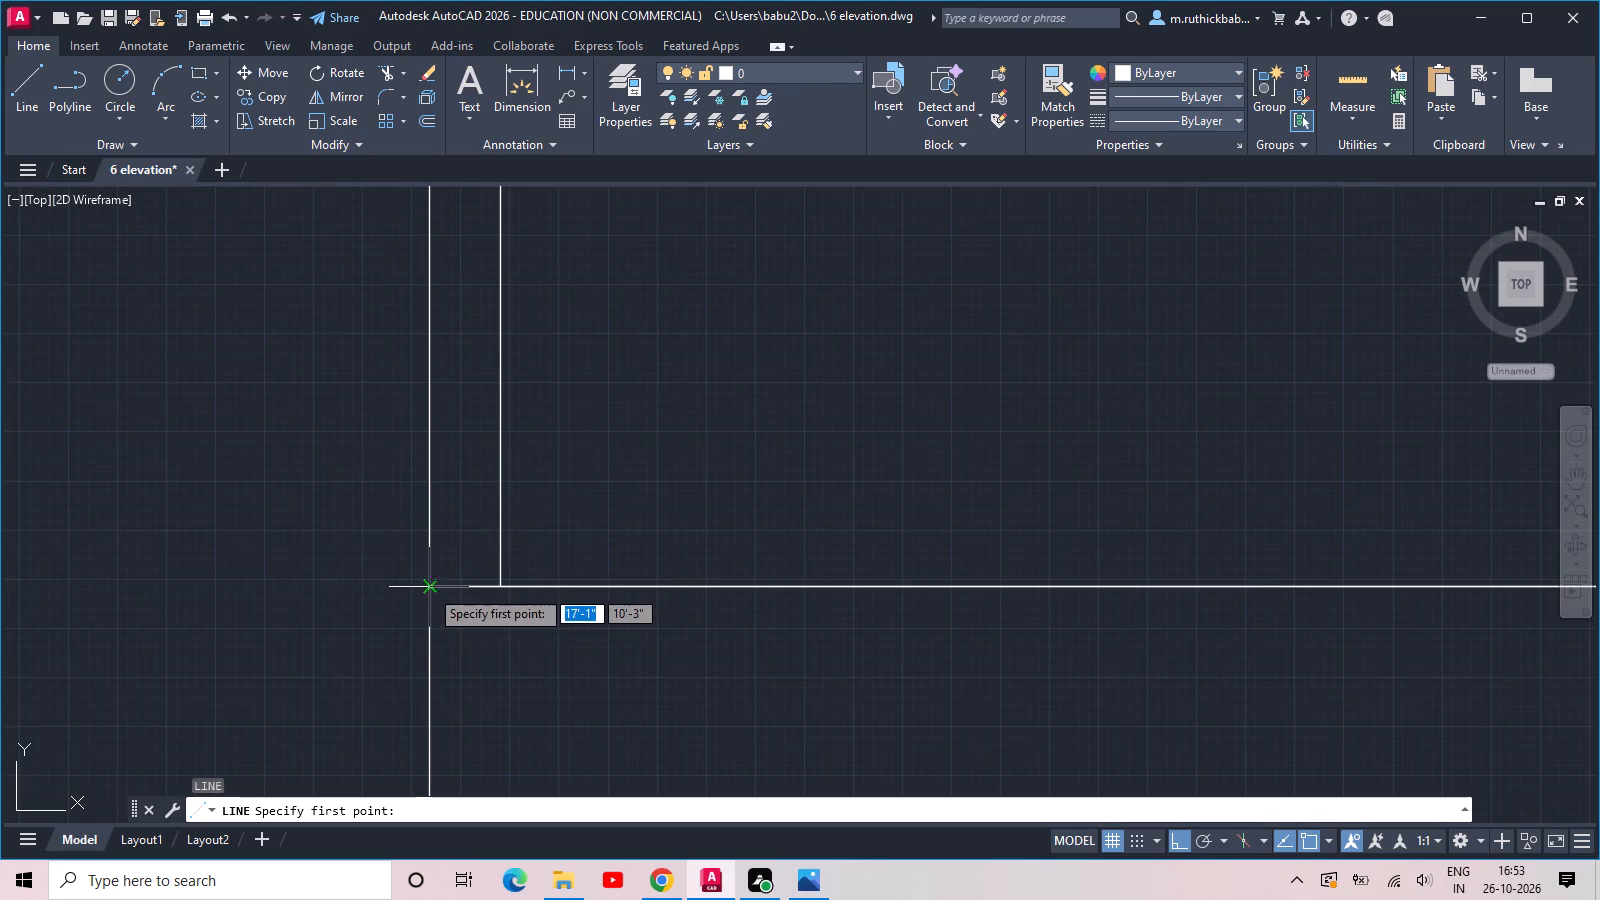
click(428, 584)
click(503, 584)
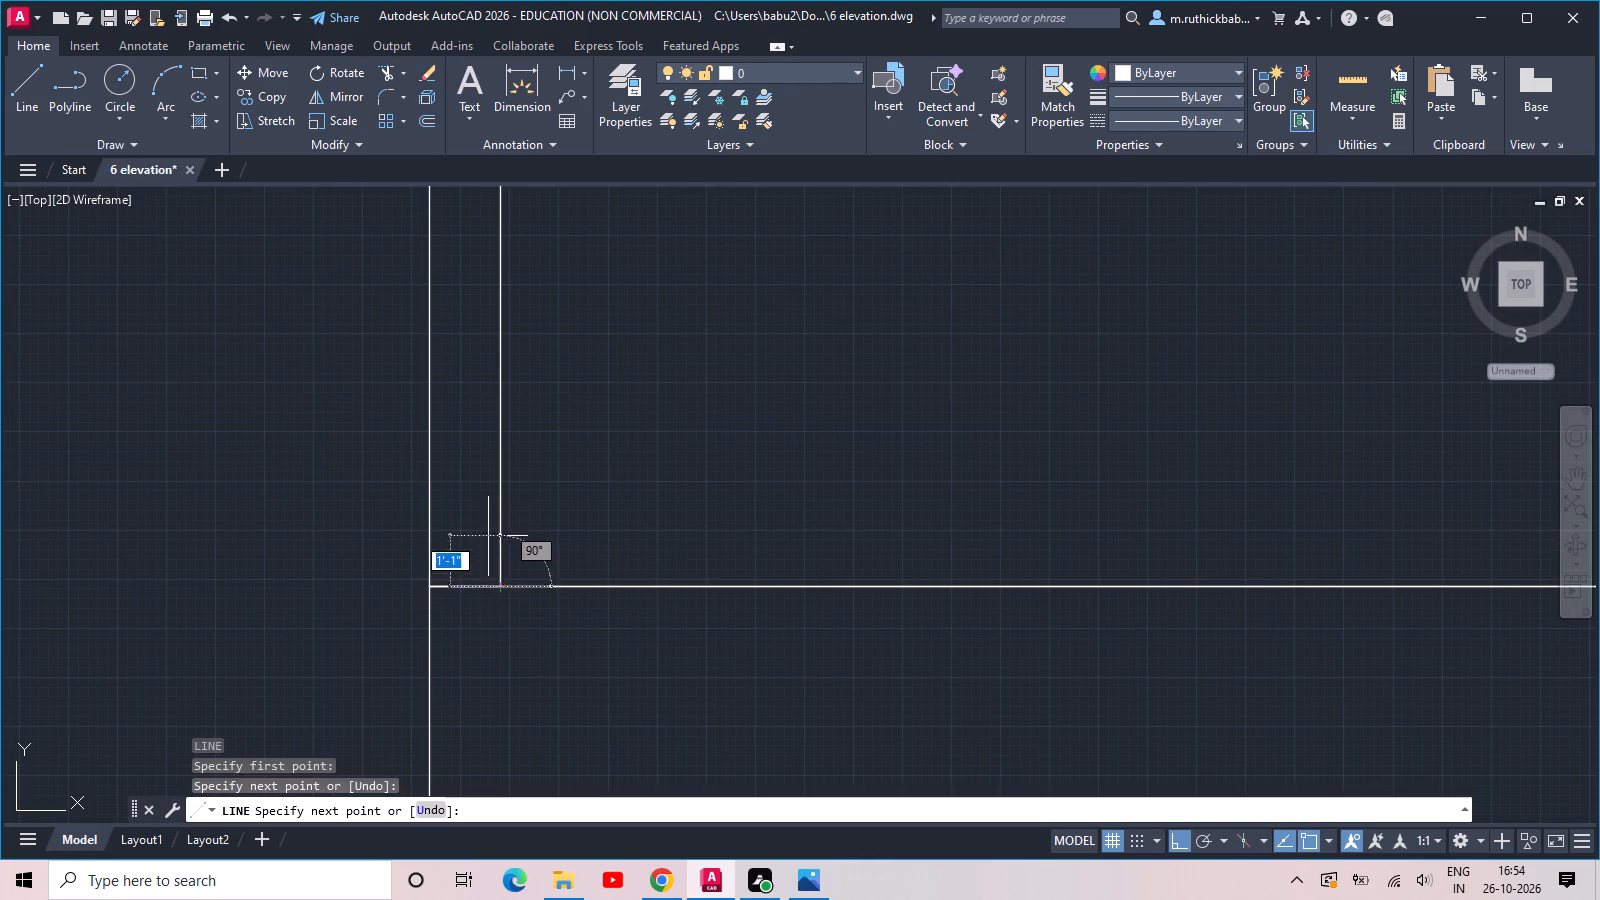
key(Escape)
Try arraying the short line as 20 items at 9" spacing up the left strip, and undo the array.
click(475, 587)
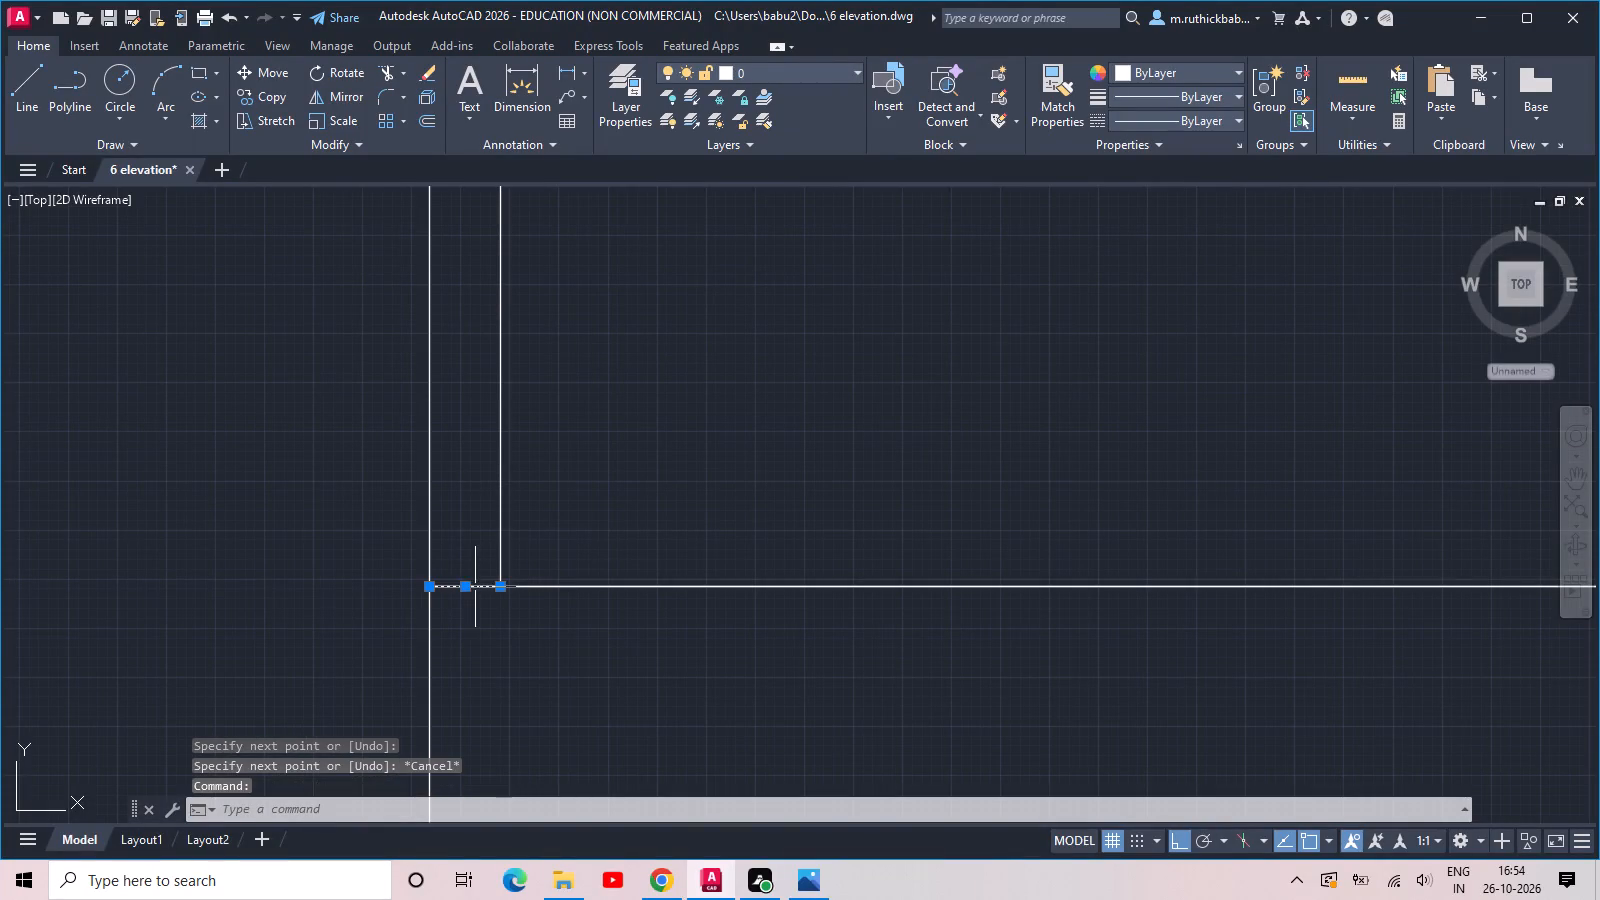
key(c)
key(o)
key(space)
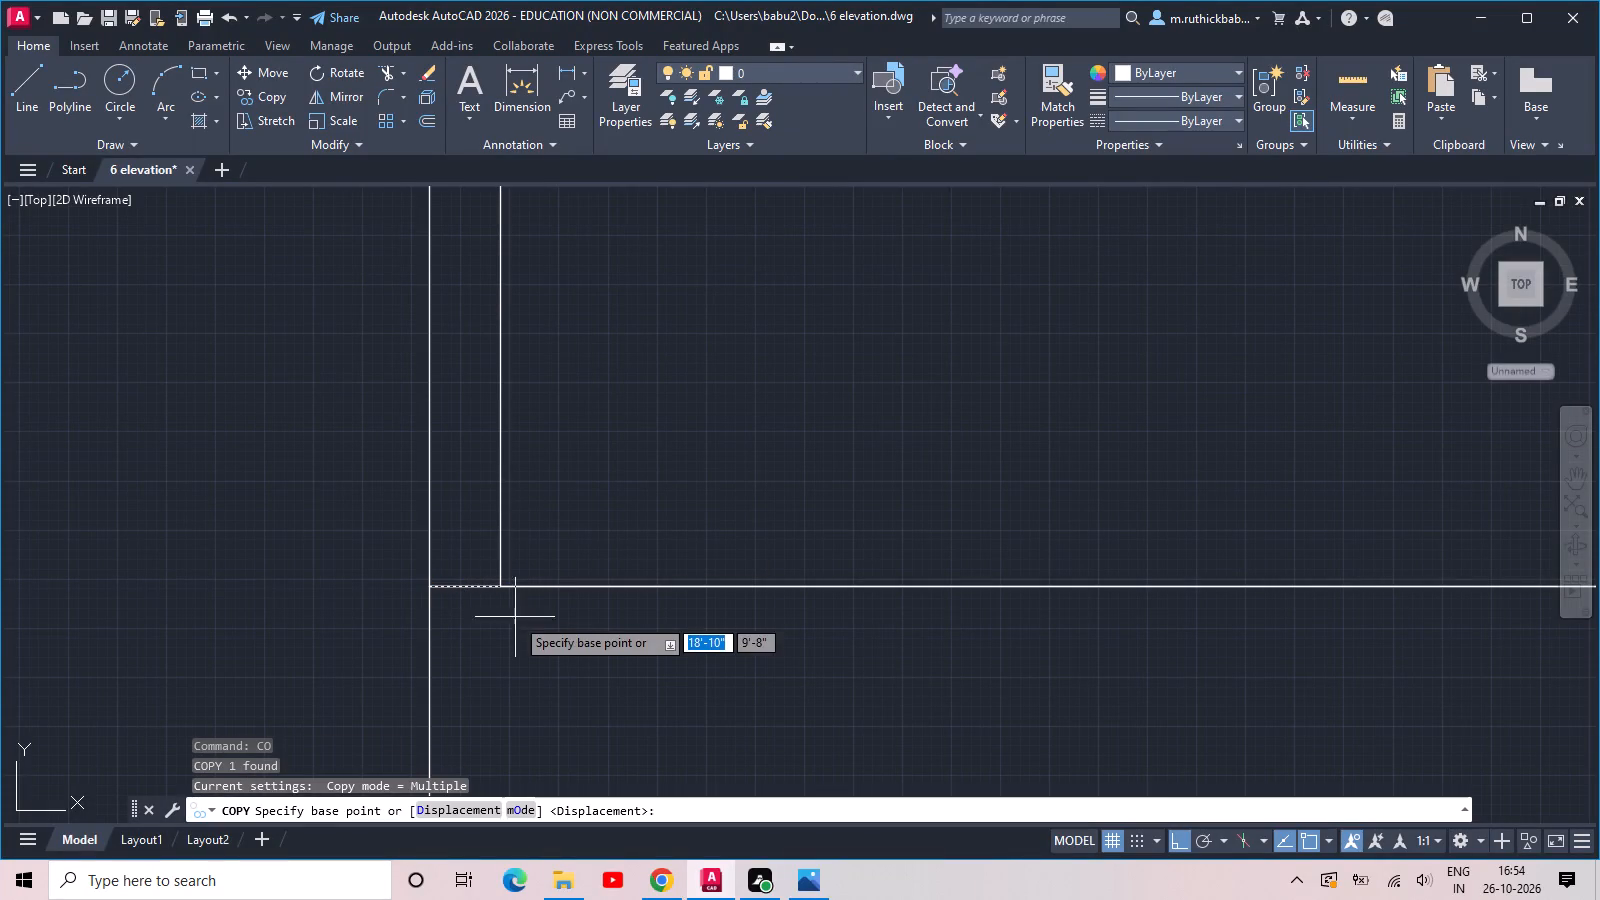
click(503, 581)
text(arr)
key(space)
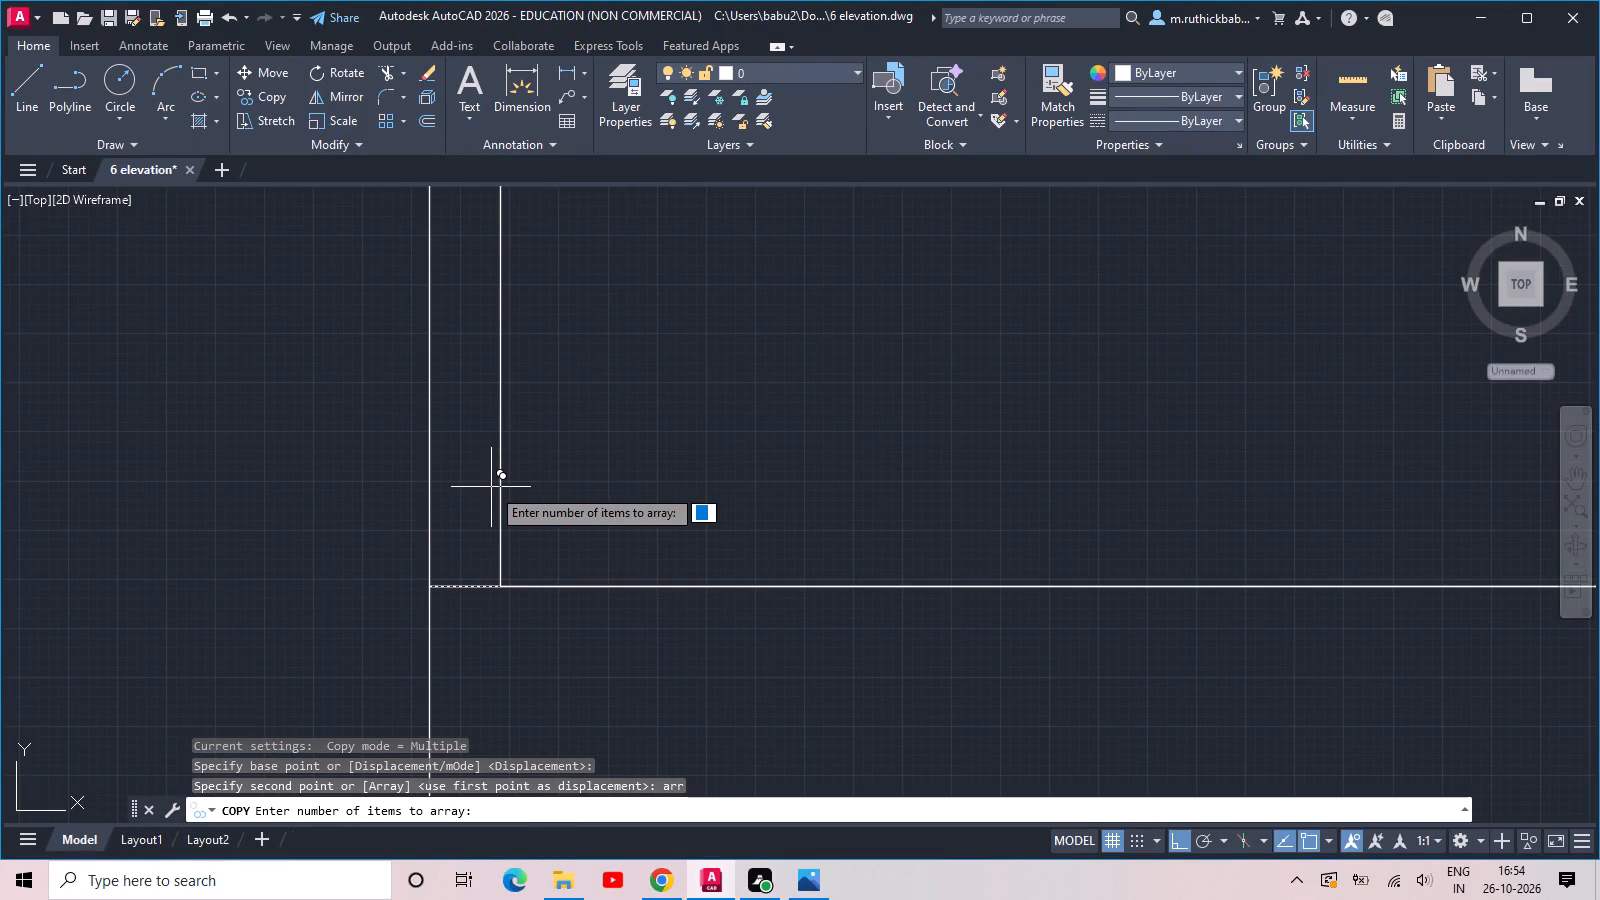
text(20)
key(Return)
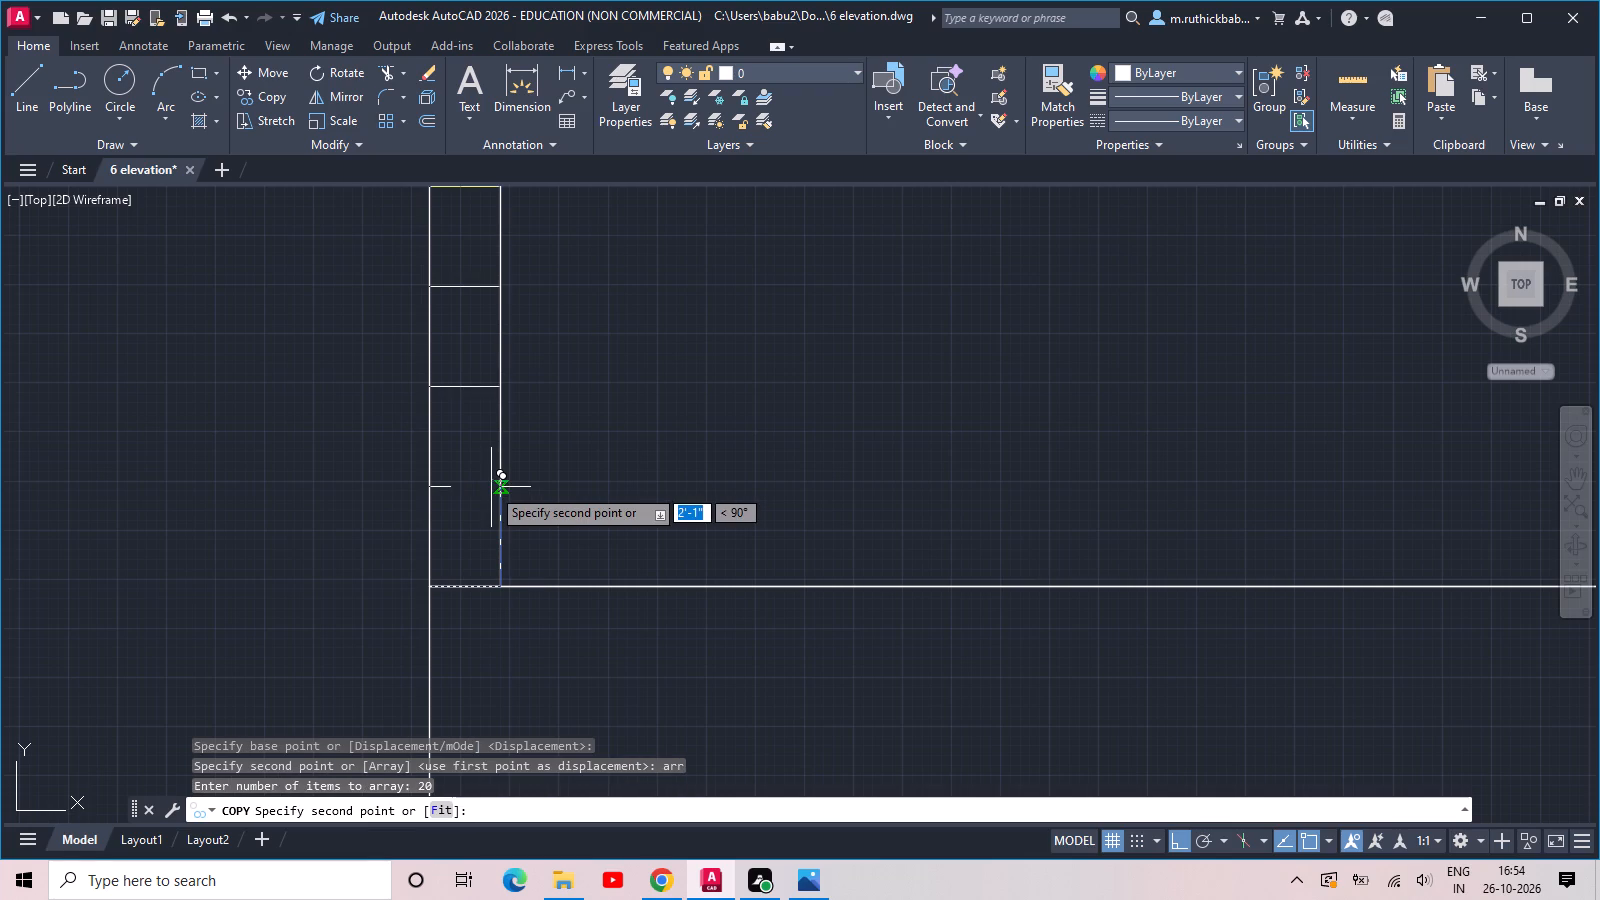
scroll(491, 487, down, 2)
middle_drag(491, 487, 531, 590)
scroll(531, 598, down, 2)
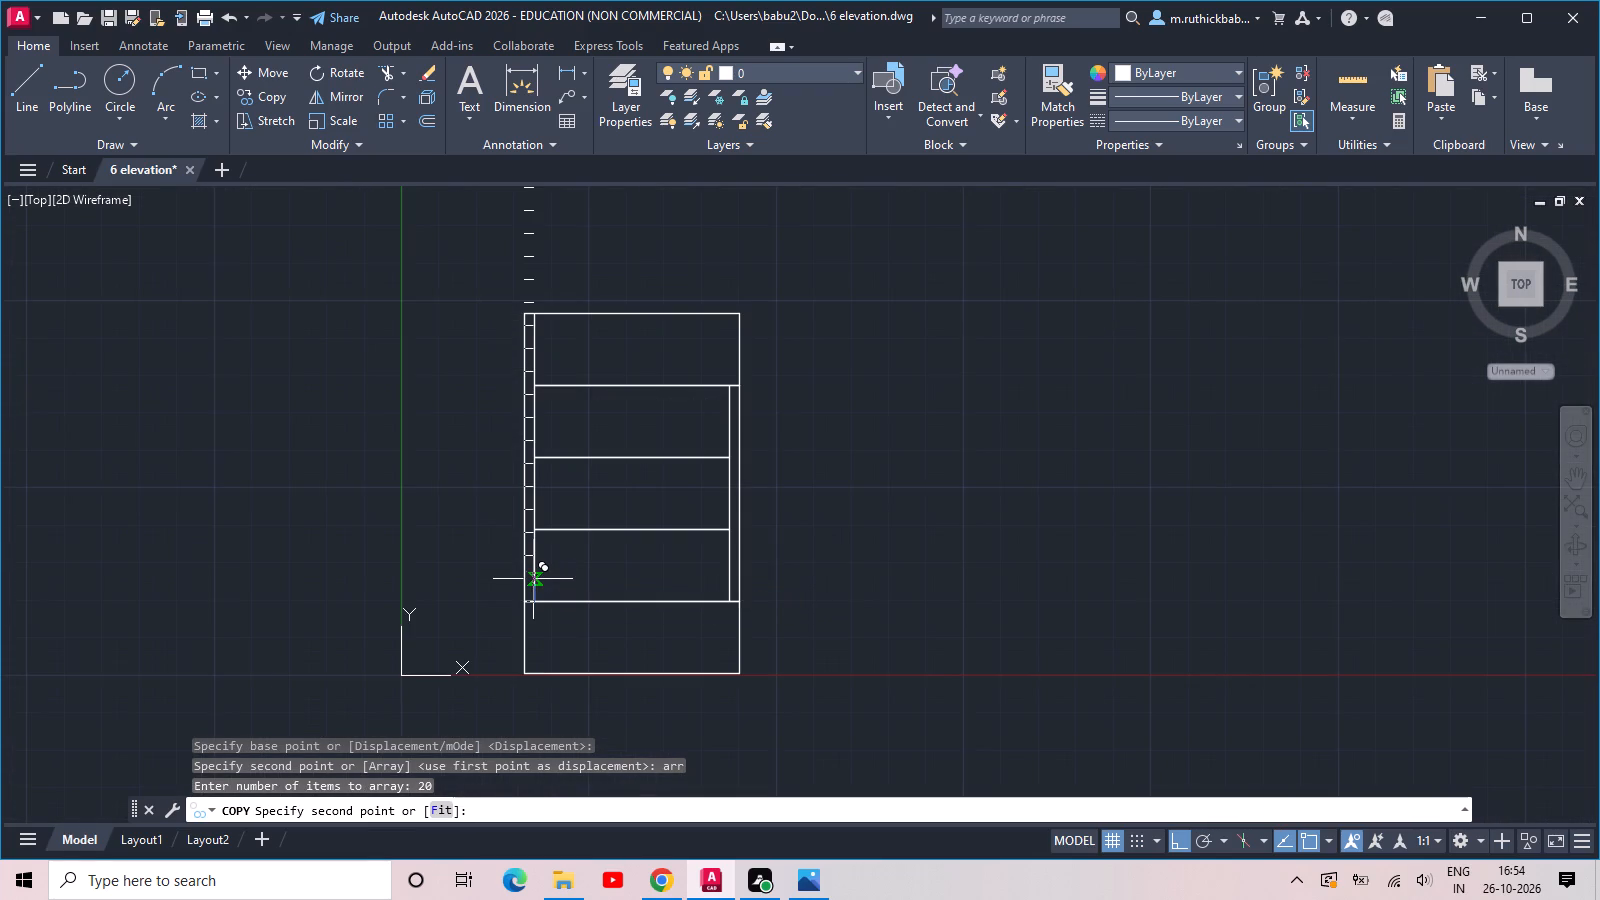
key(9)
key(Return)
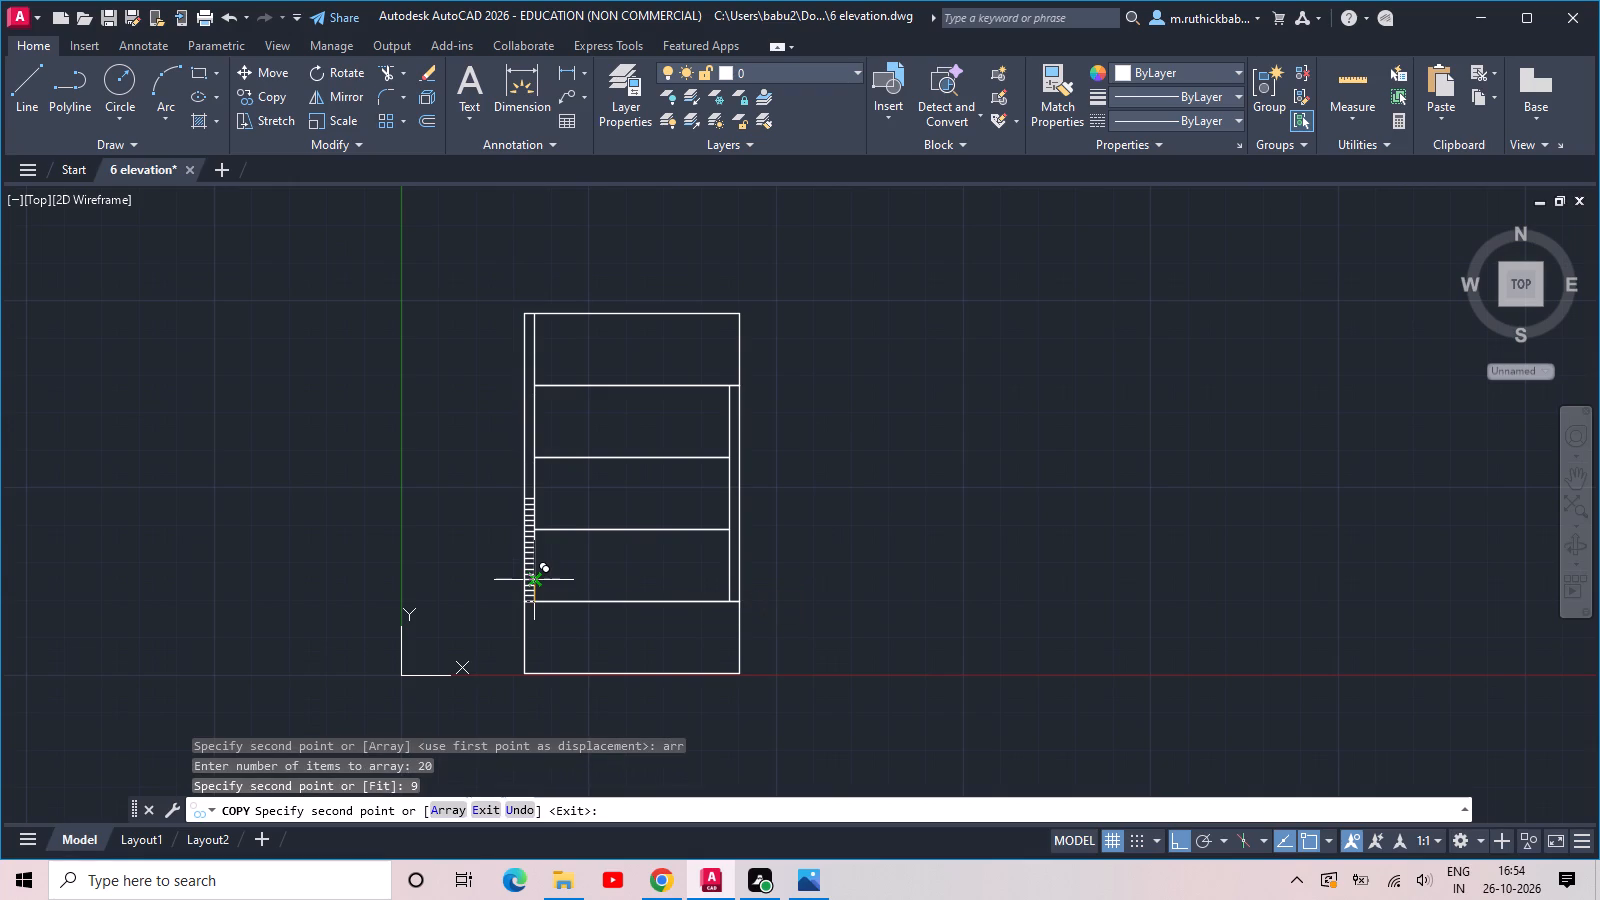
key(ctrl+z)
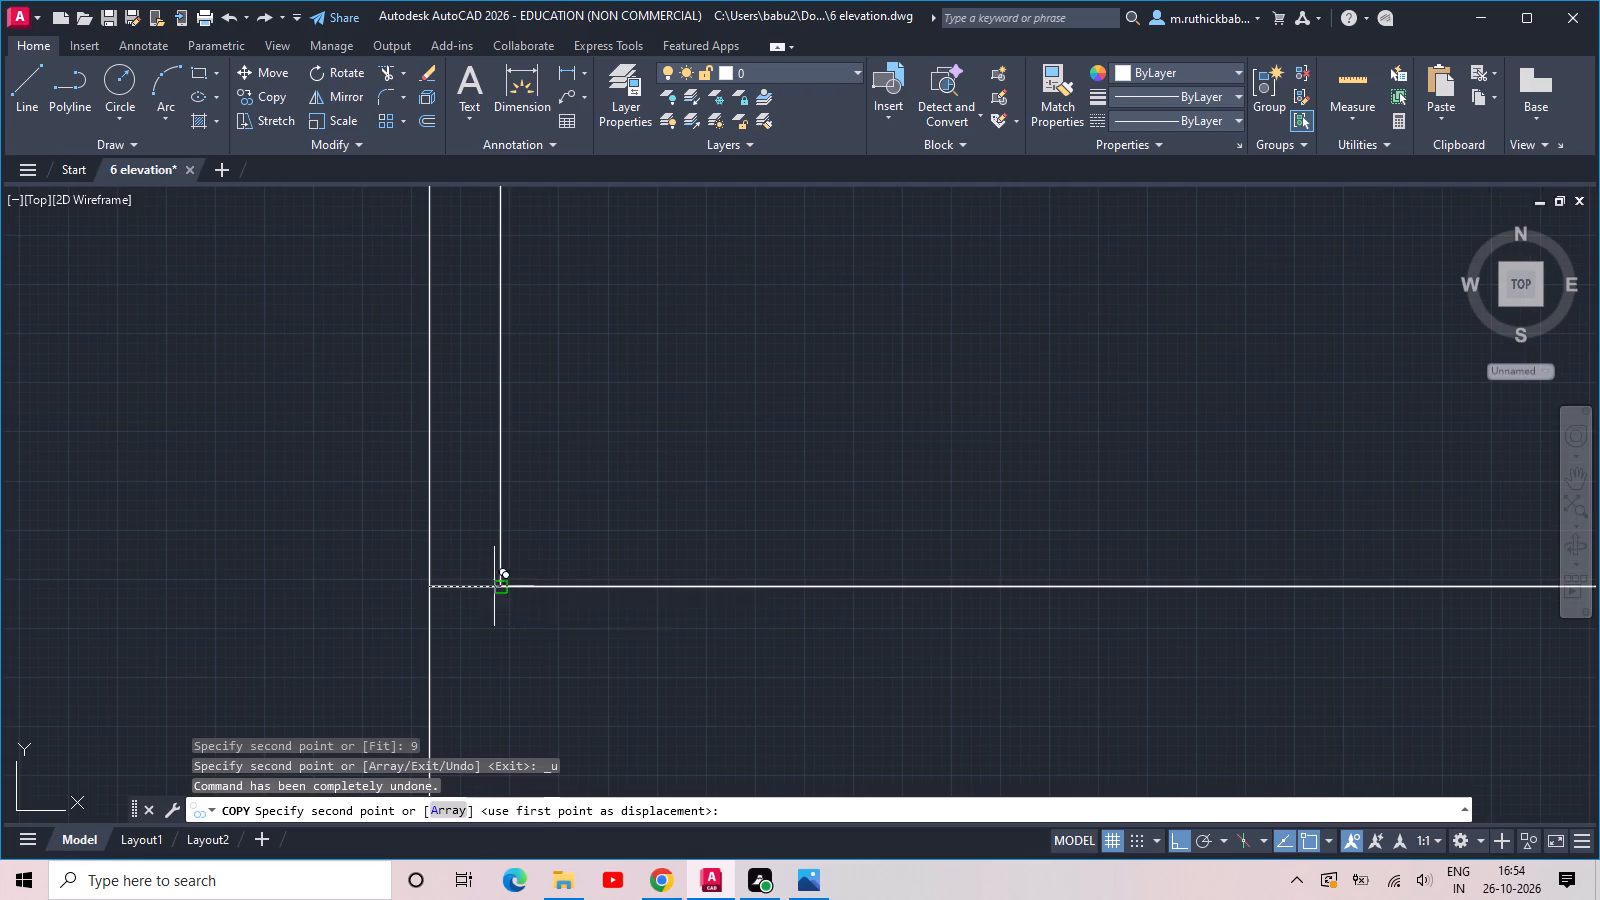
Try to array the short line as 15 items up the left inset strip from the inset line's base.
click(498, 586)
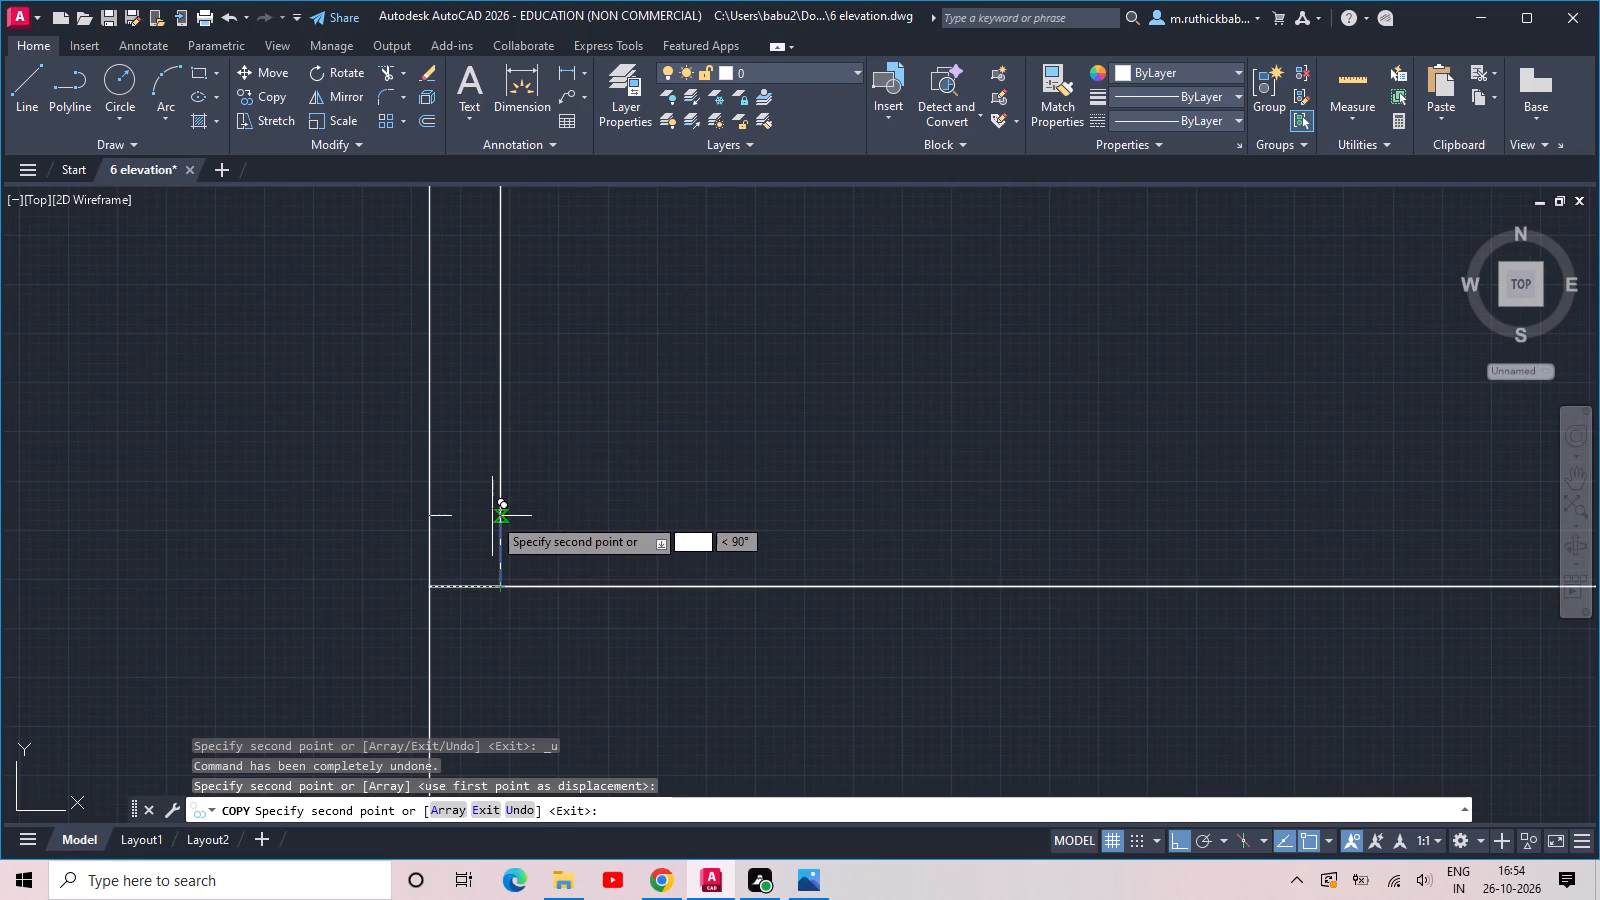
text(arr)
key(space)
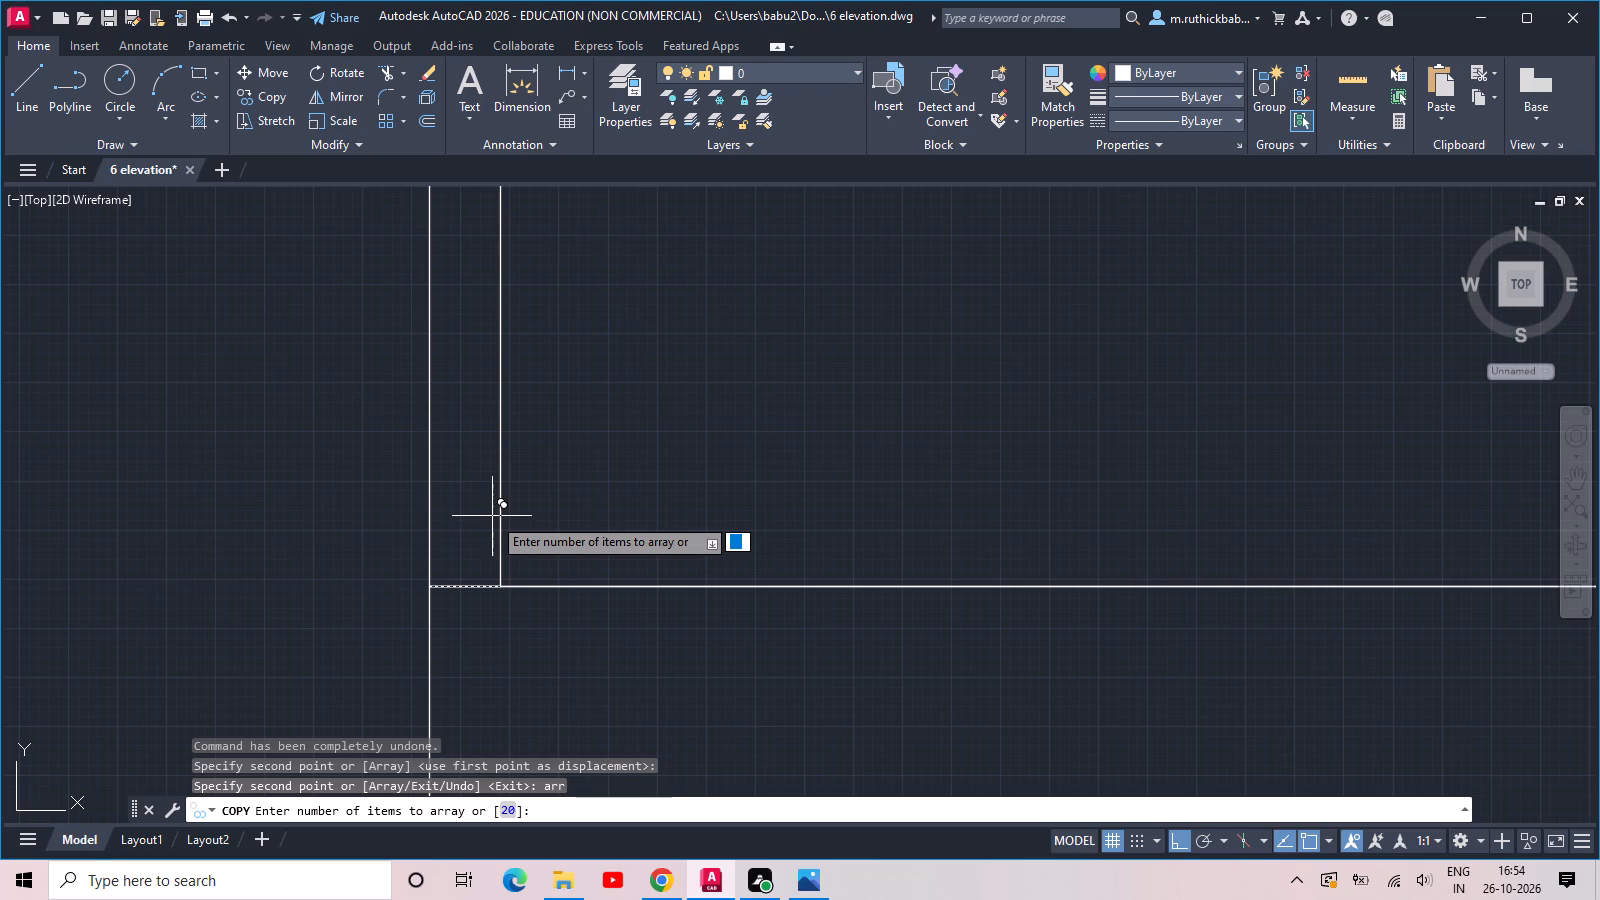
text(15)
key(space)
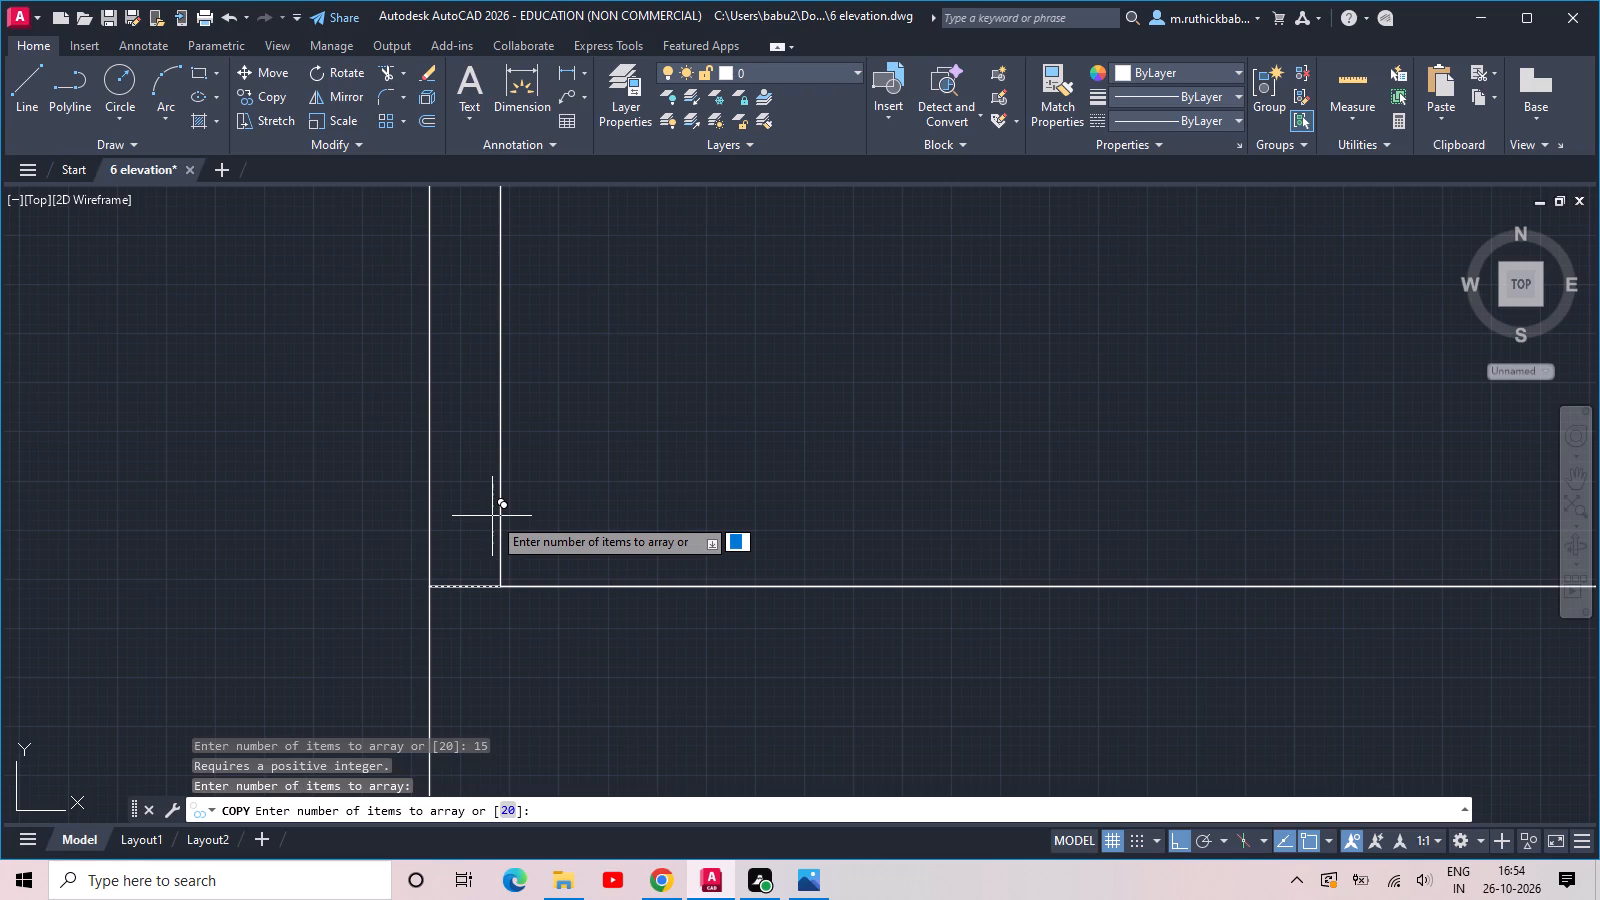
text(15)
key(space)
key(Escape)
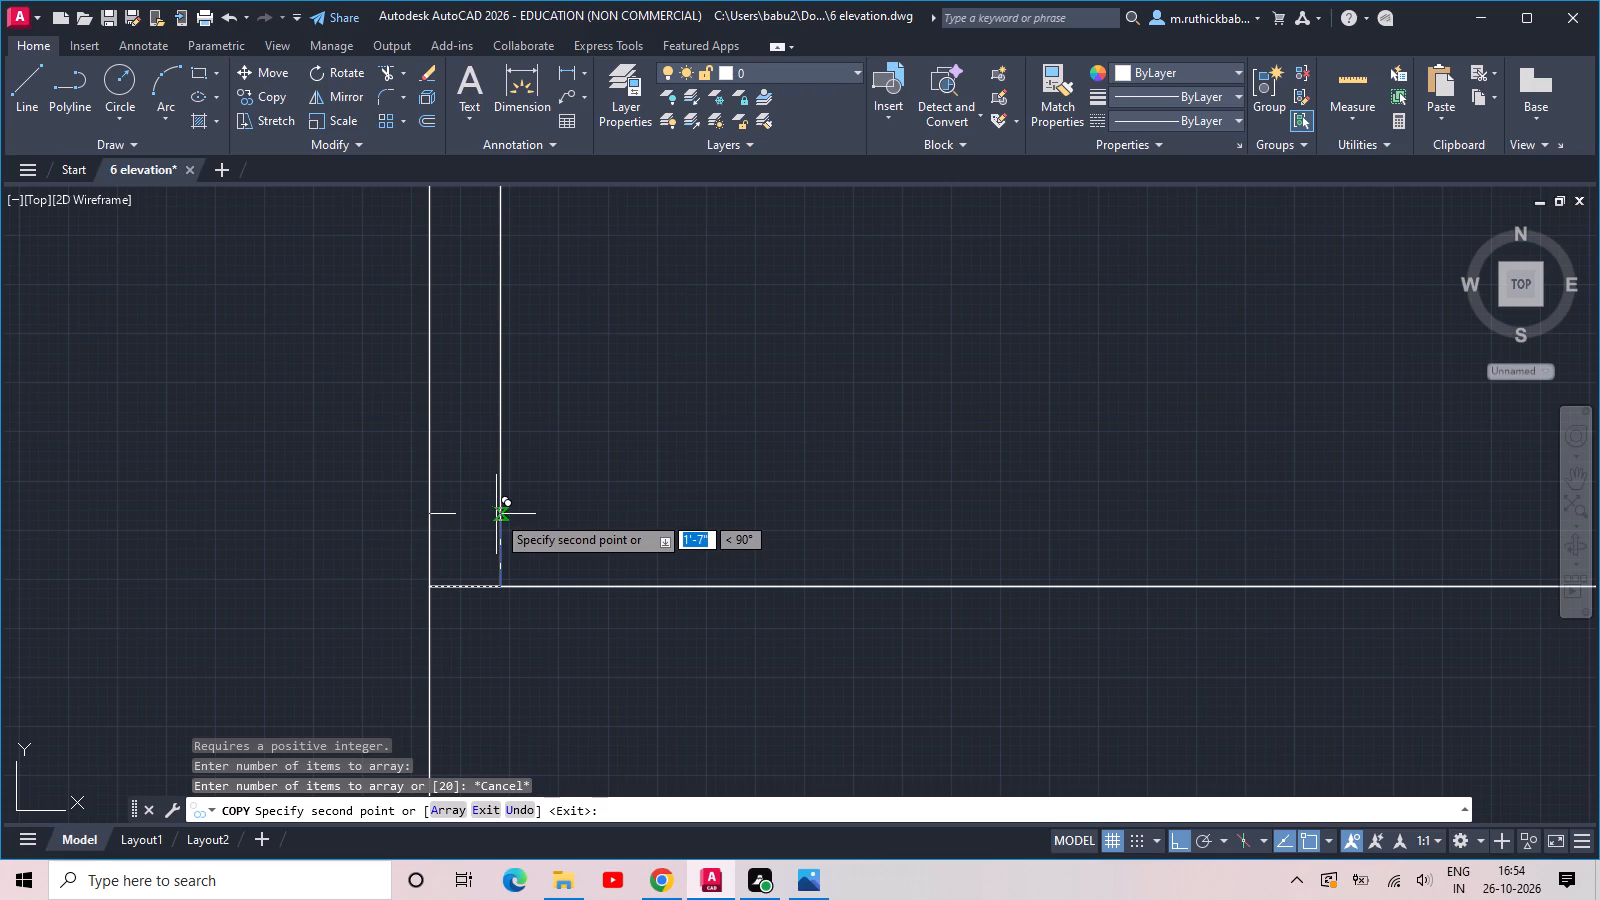
Array the short base line as 20 items up the left inset strip, fitted to the inset line's top end on the building's top edge.
text(arr)
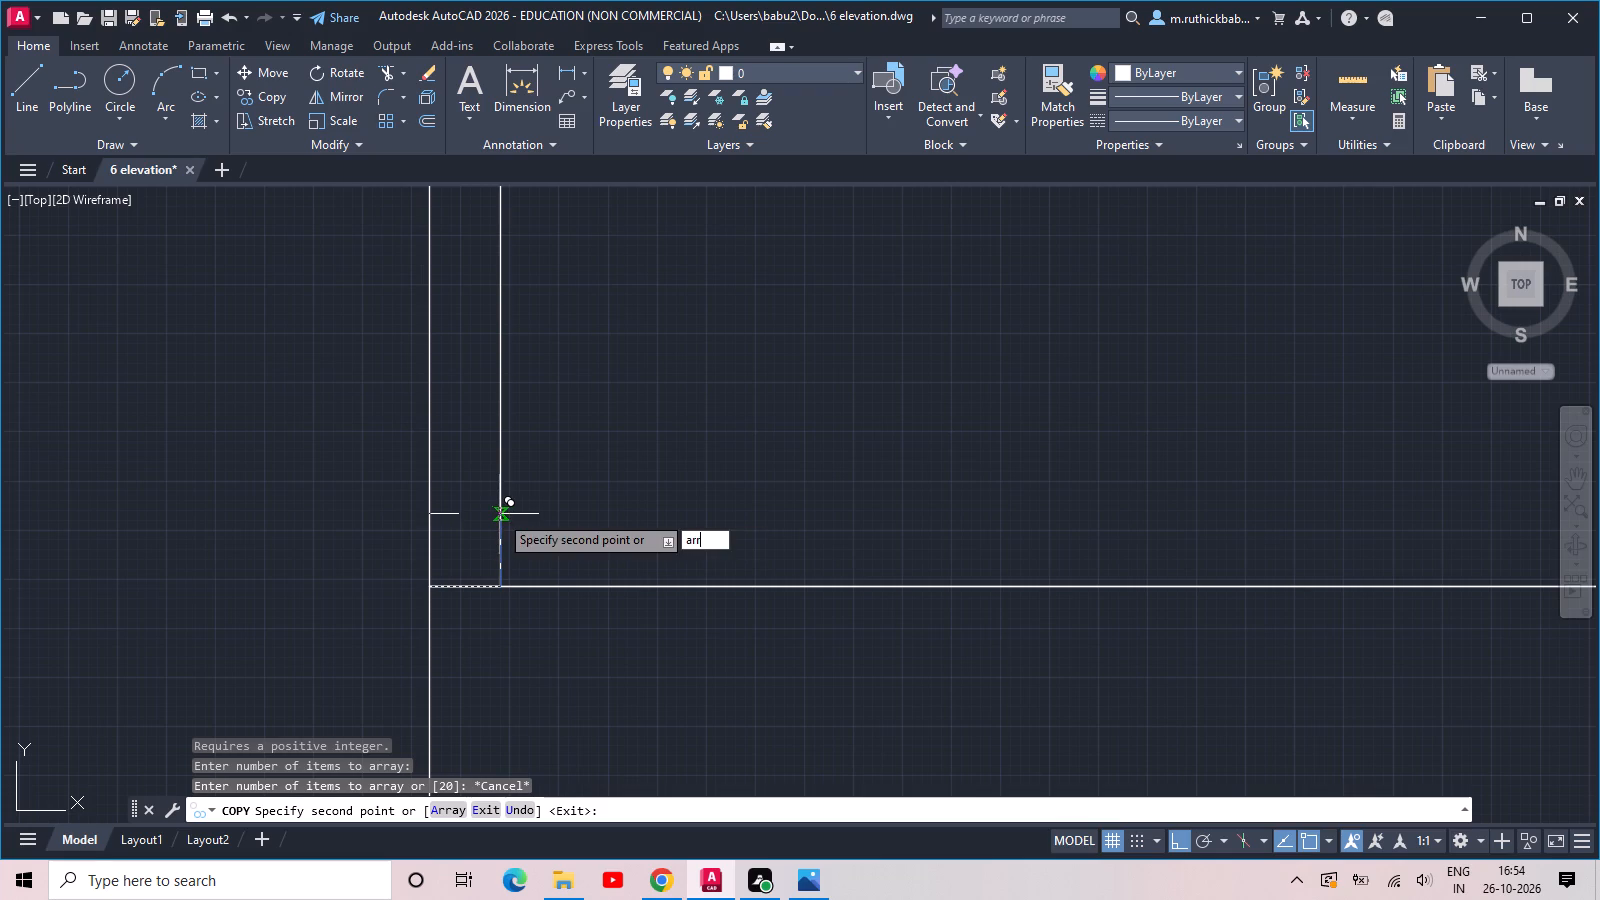
key(space)
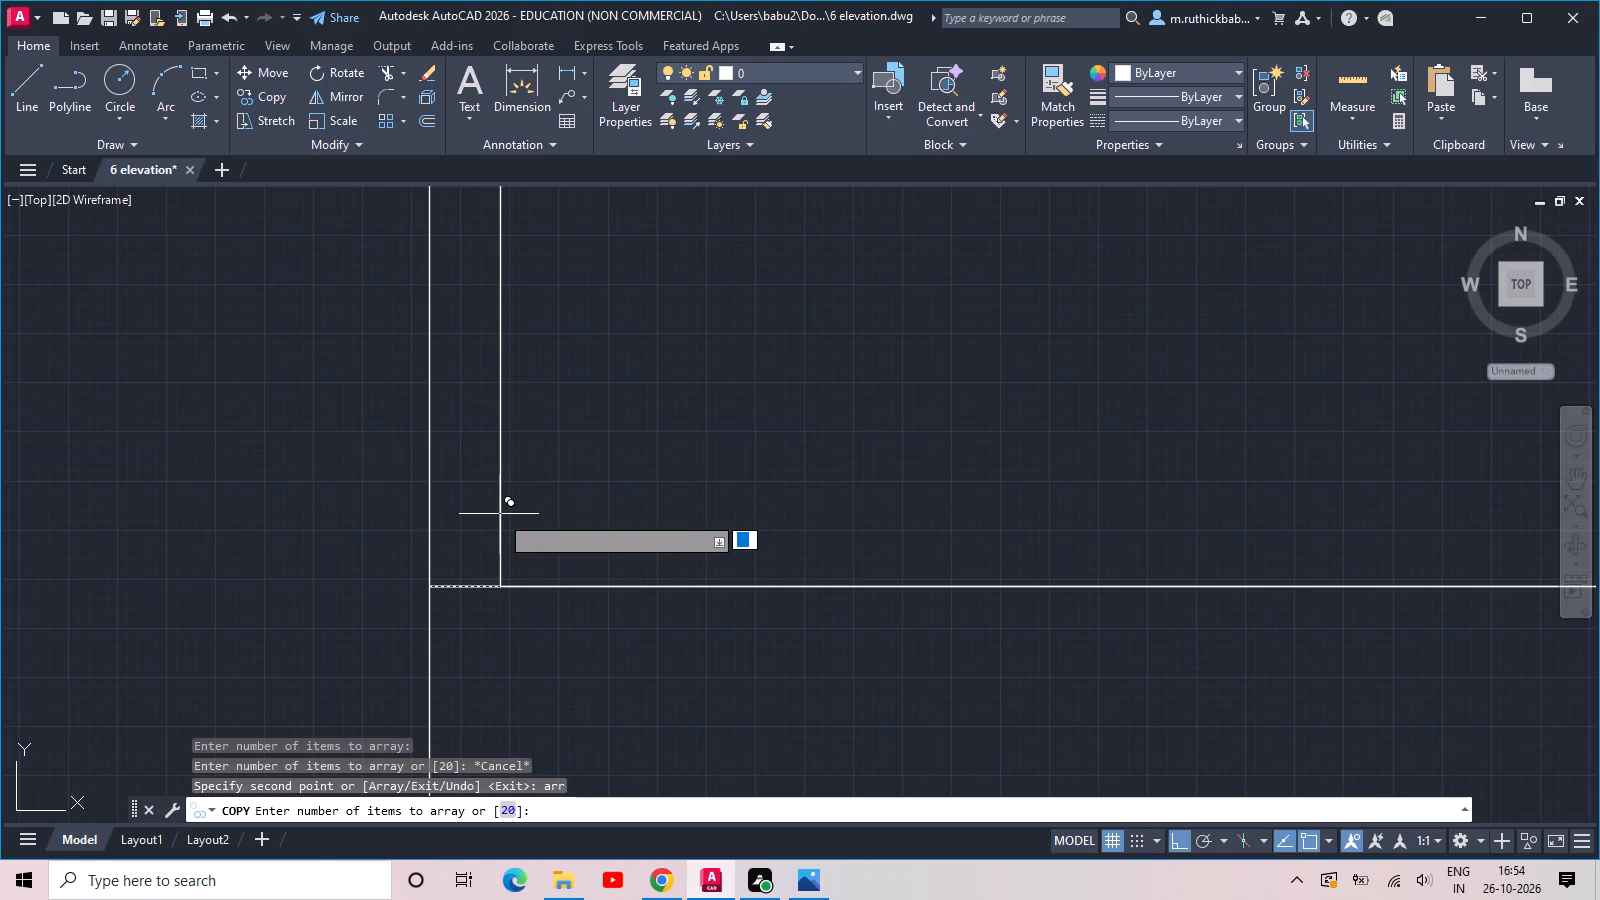
text(15)
key(space)
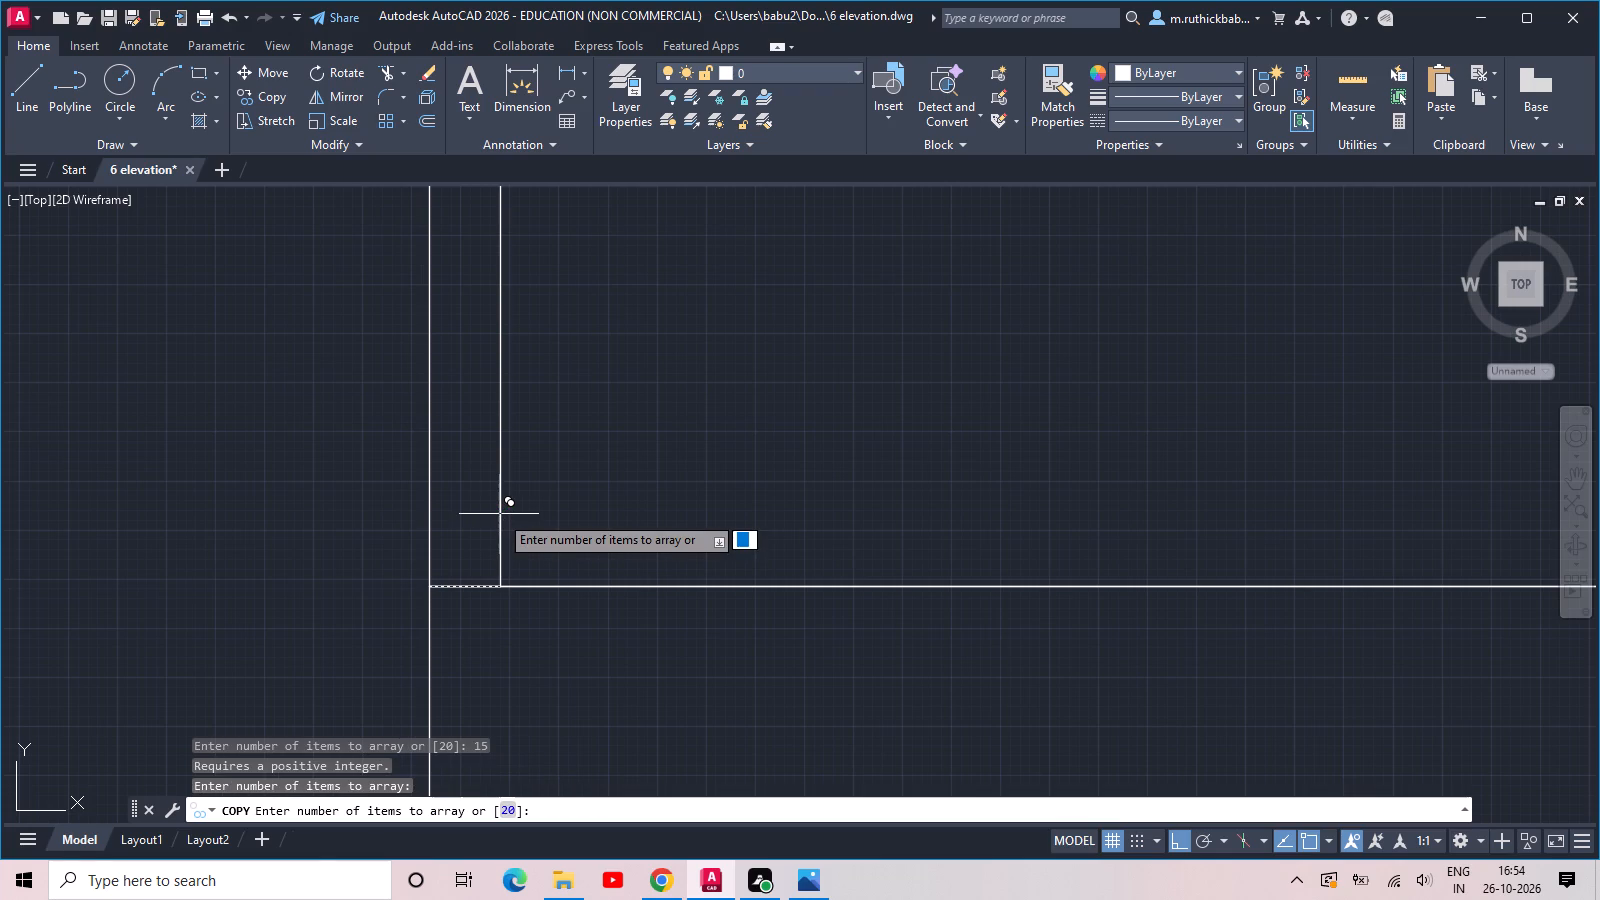
key(space)
scroll(494, 479, down, 1)
middle_drag(494, 480, 531, 565)
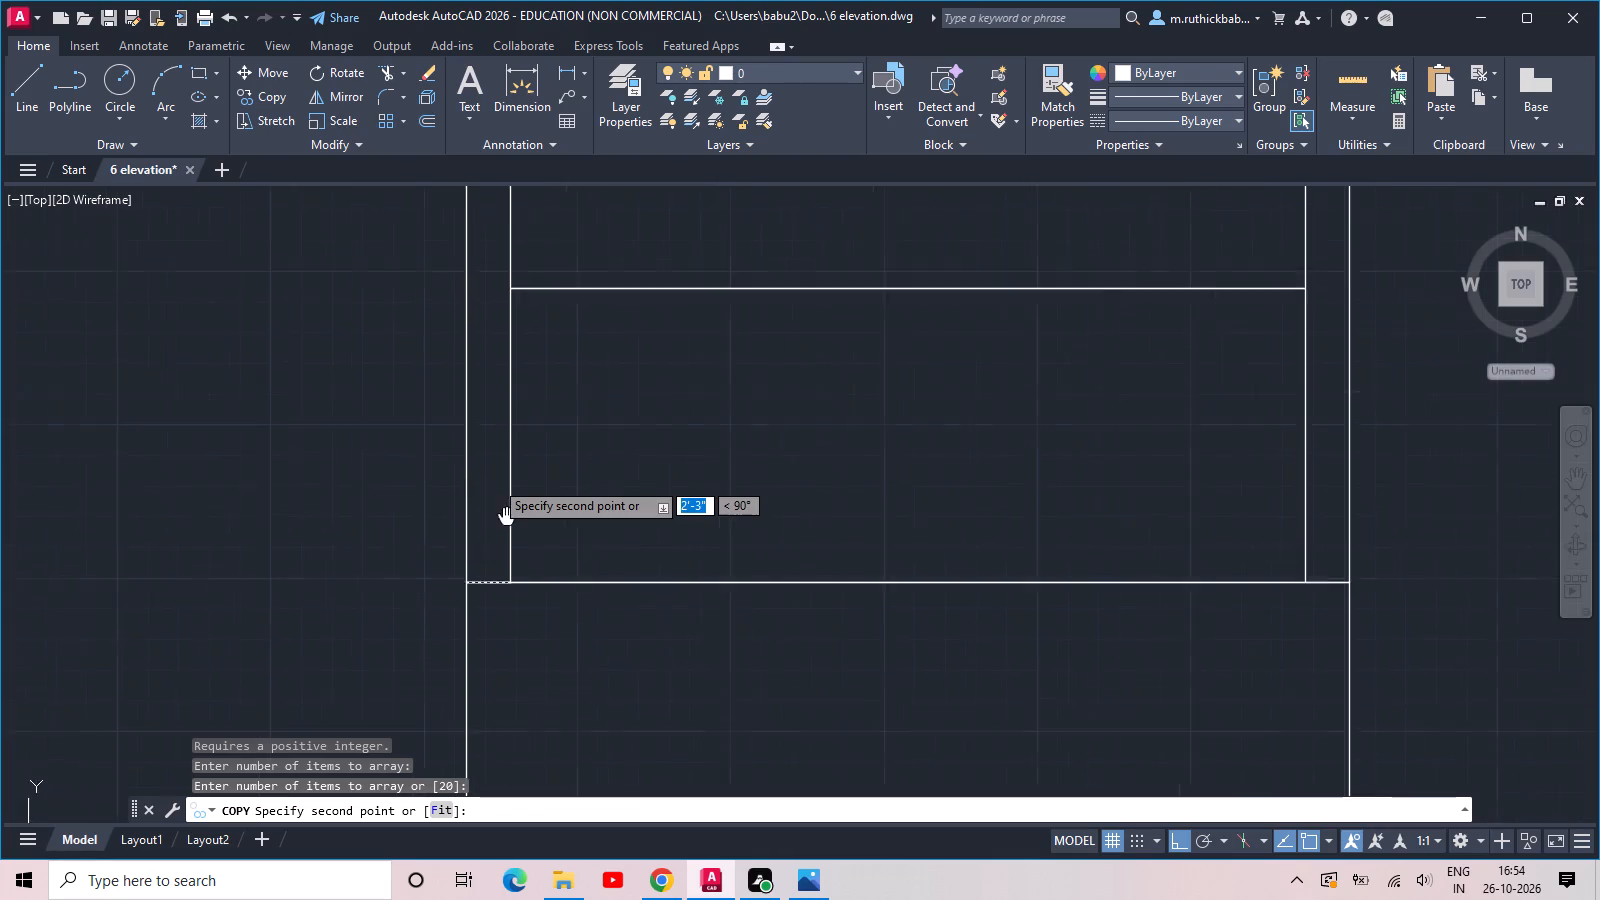
middle_drag(531, 565, 558, 640)
scroll(564, 637, down, 2)
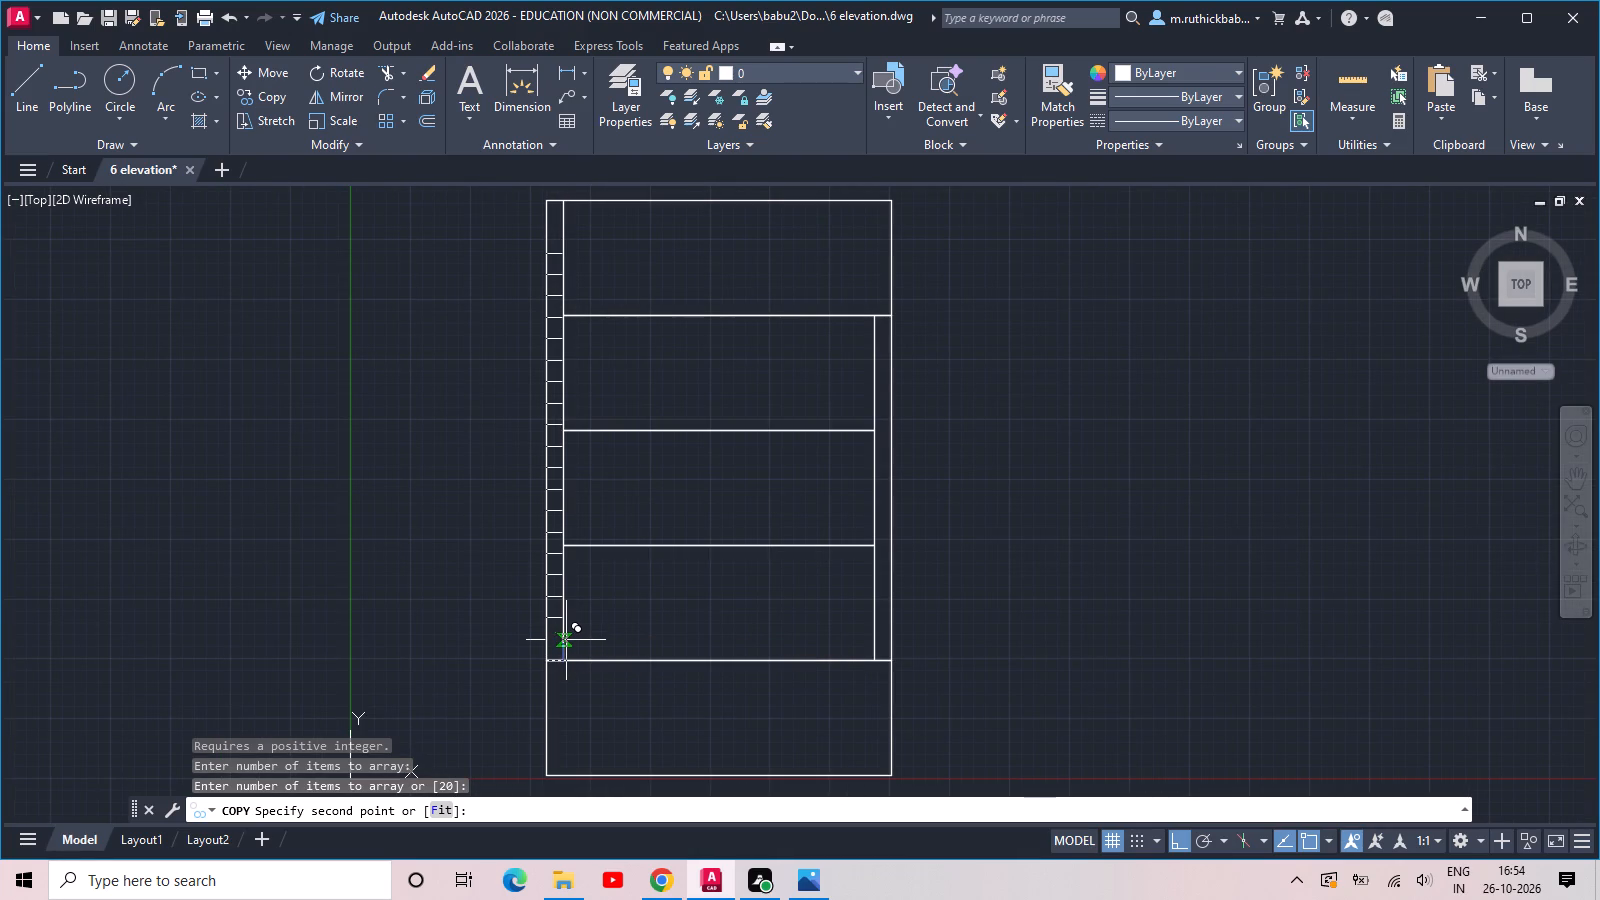
text(f)
key(space)
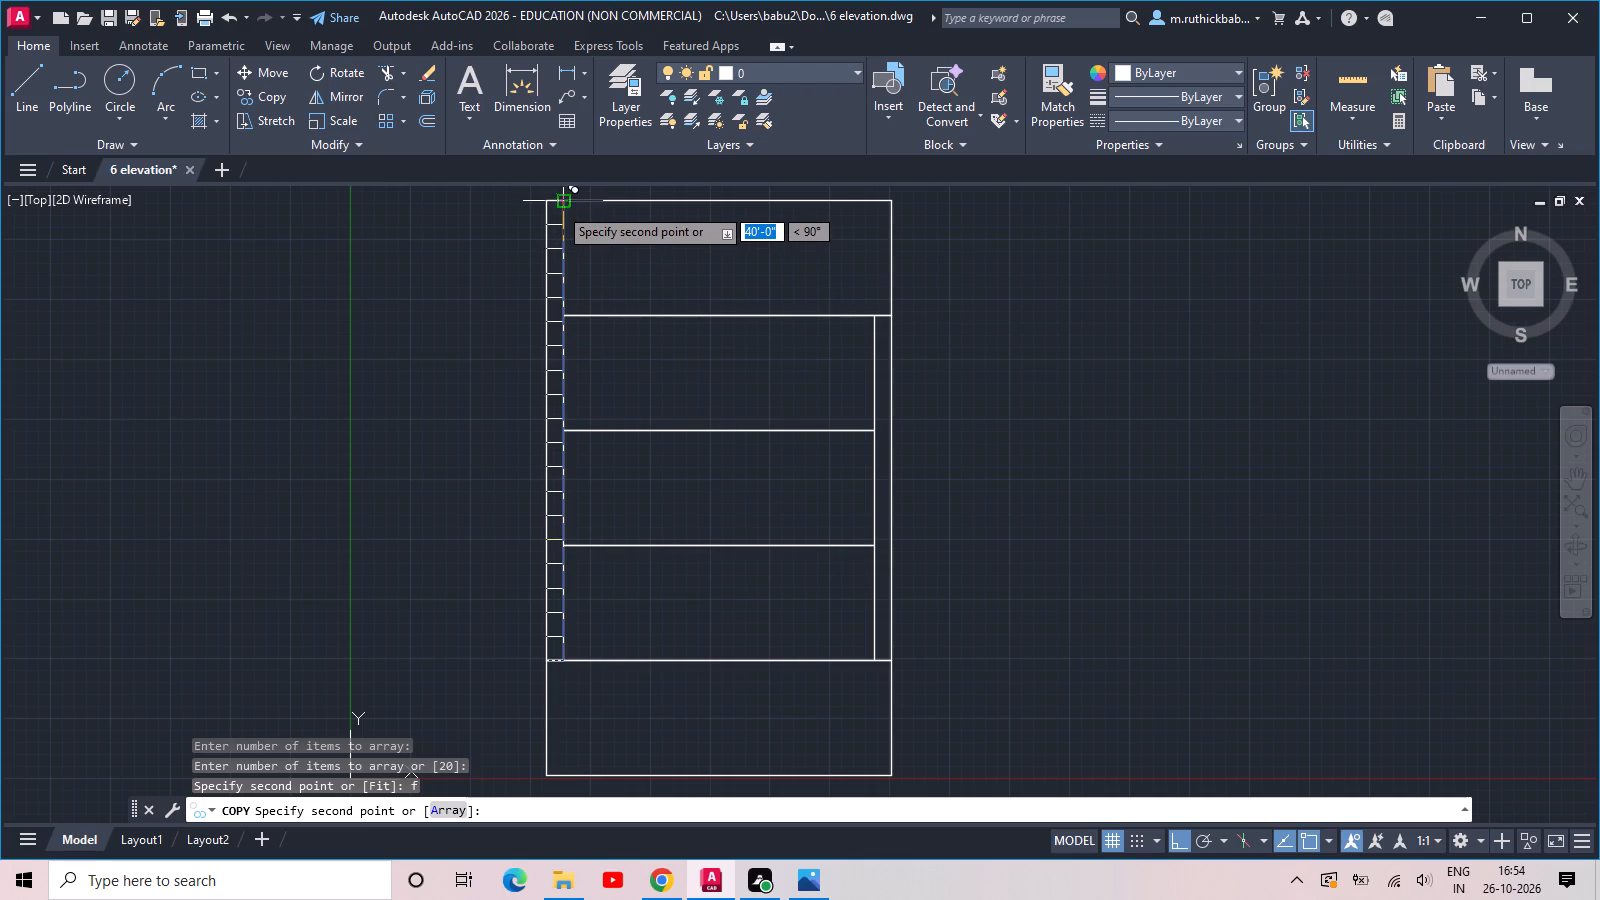
click(558, 206)
key(Escape)
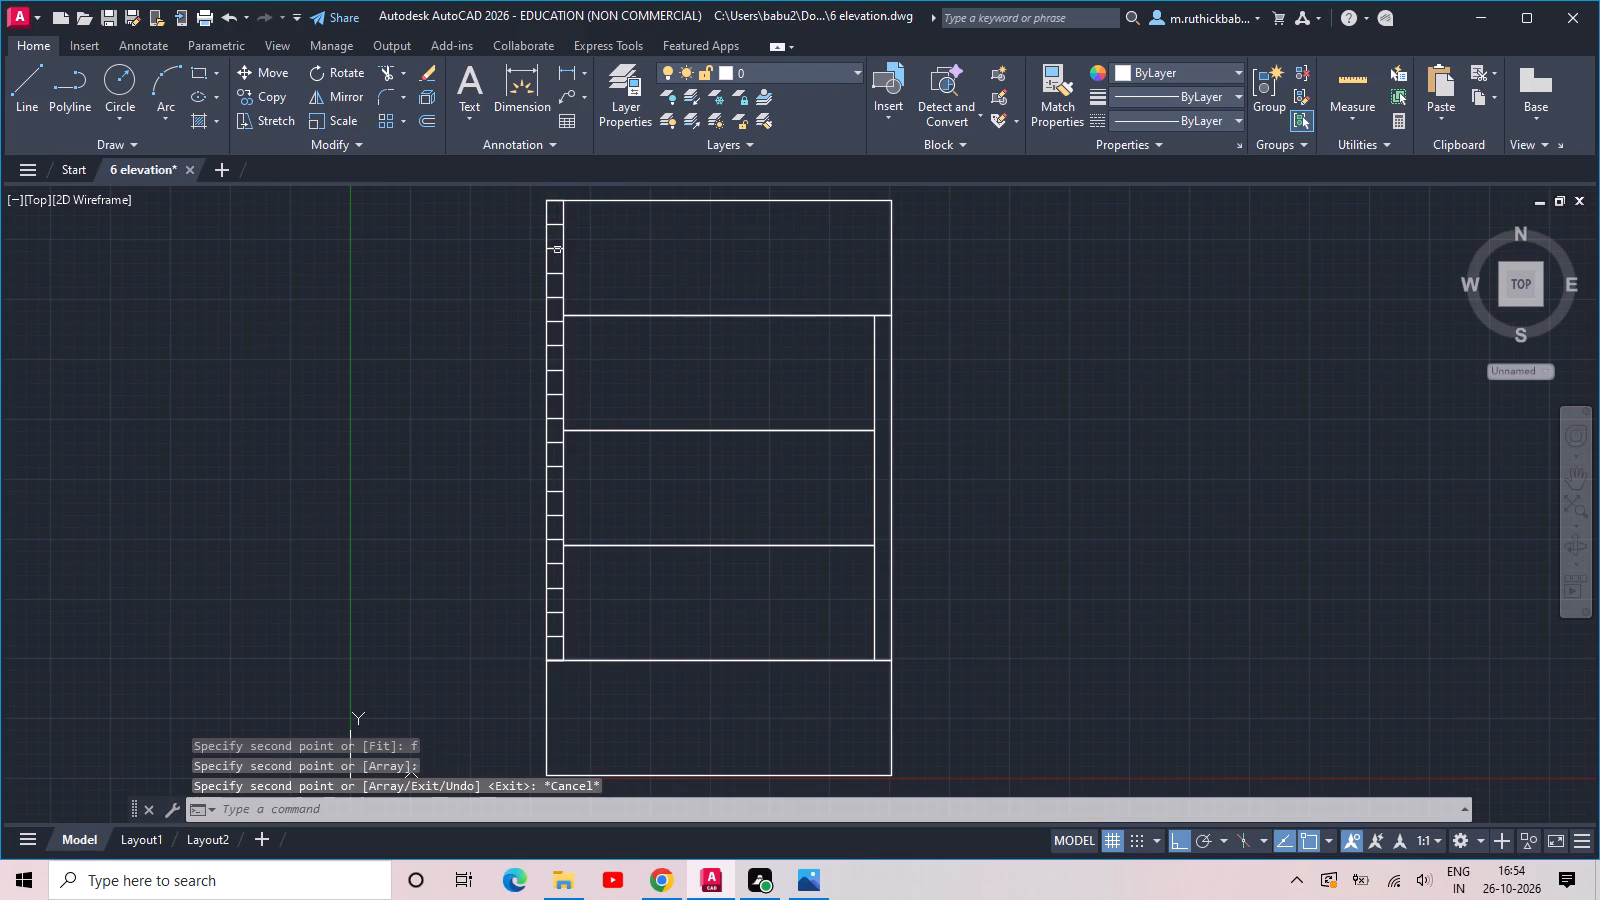
Copy the short lines of the left strip's lower three floors across to the right inset strip, aligned at the right outer edge.
click(556, 321)
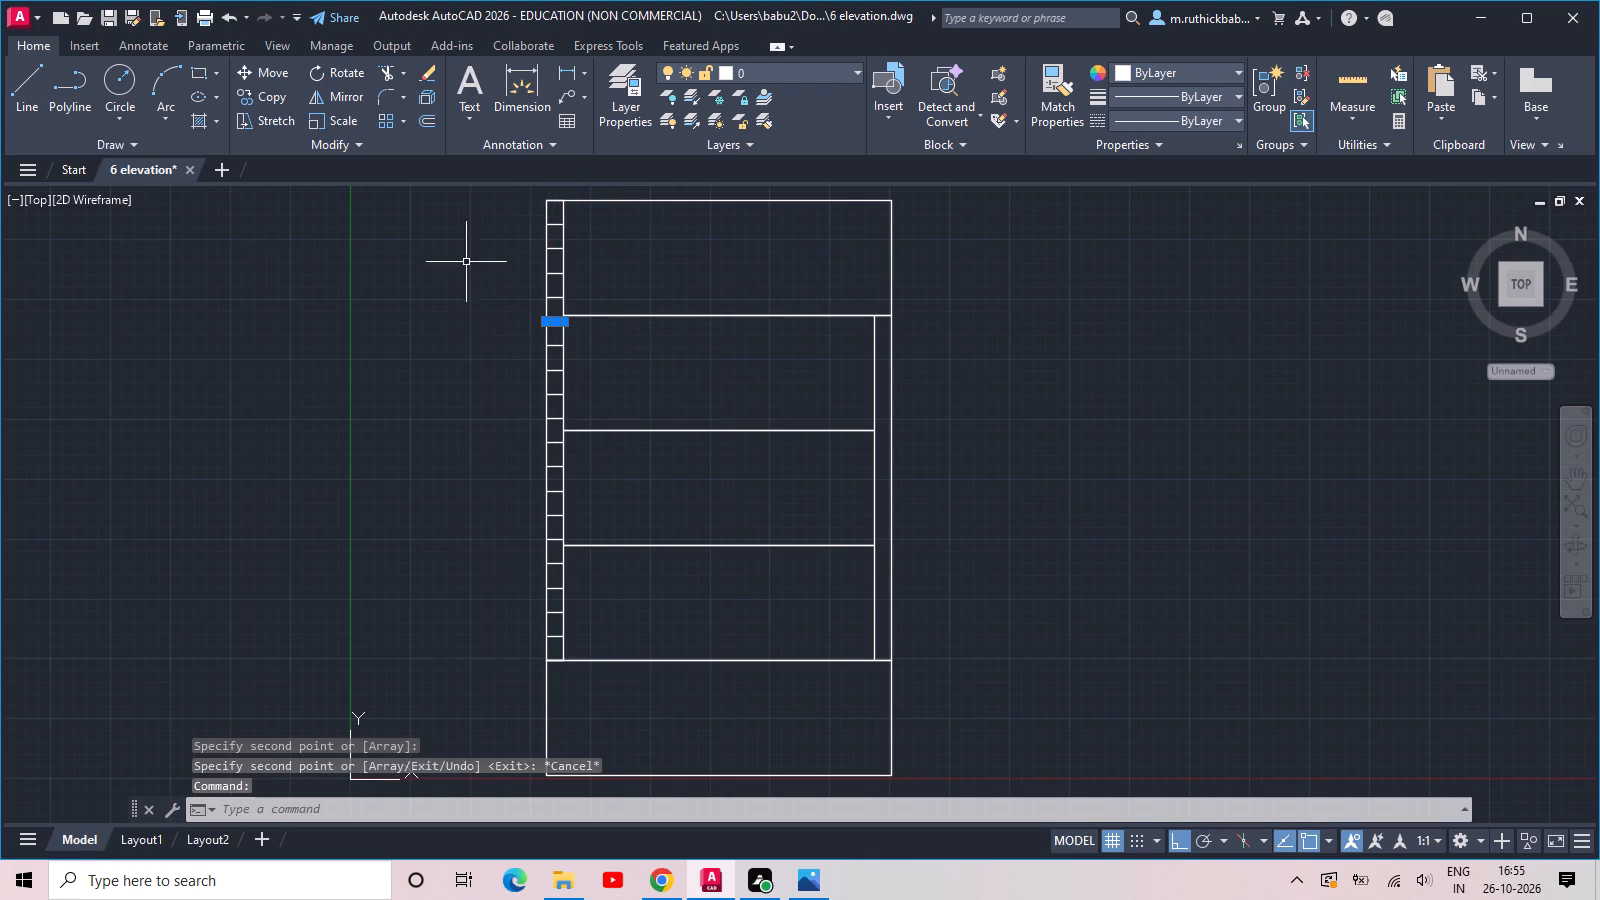
drag(498, 302, 536, 310)
click(597, 656)
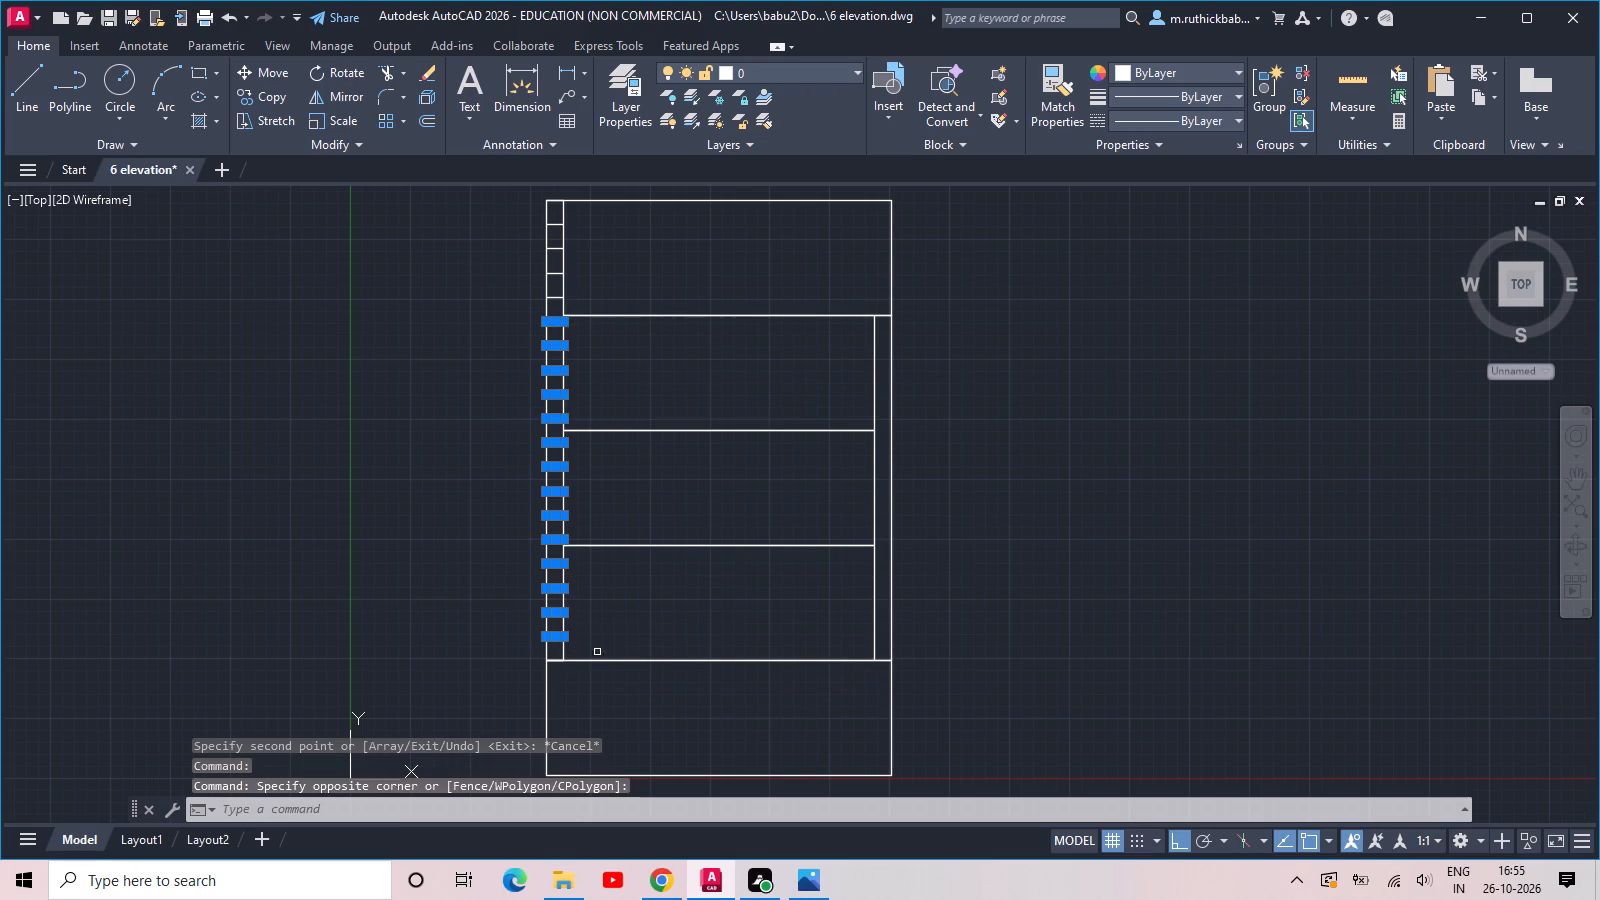
text(co)
key(space)
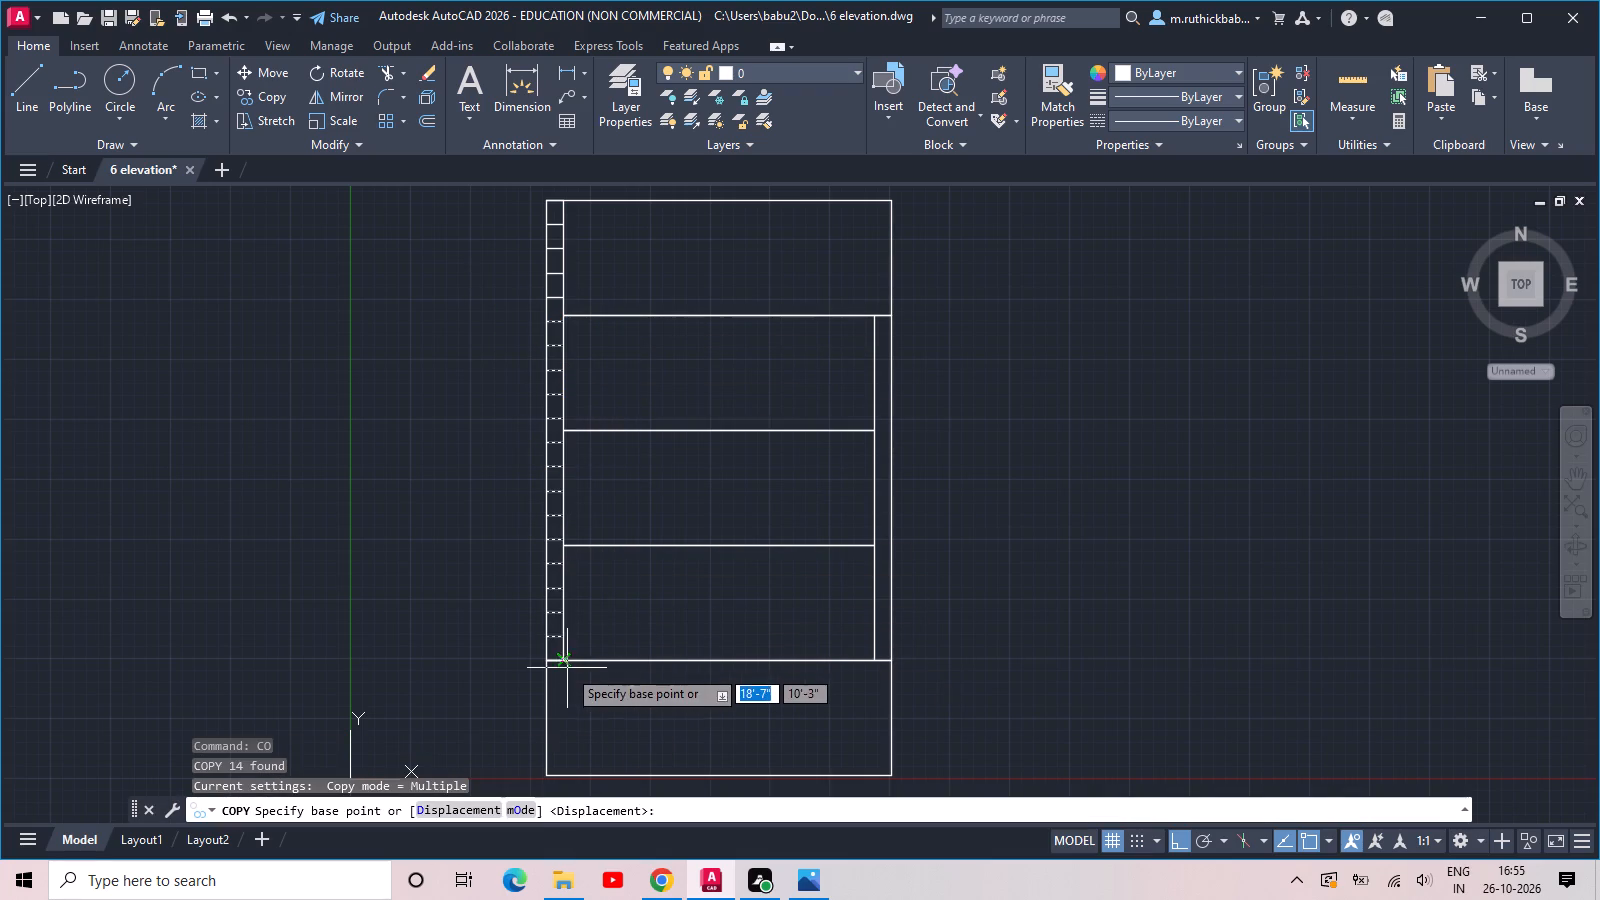
drag(567, 663, 634, 664)
click(891, 658)
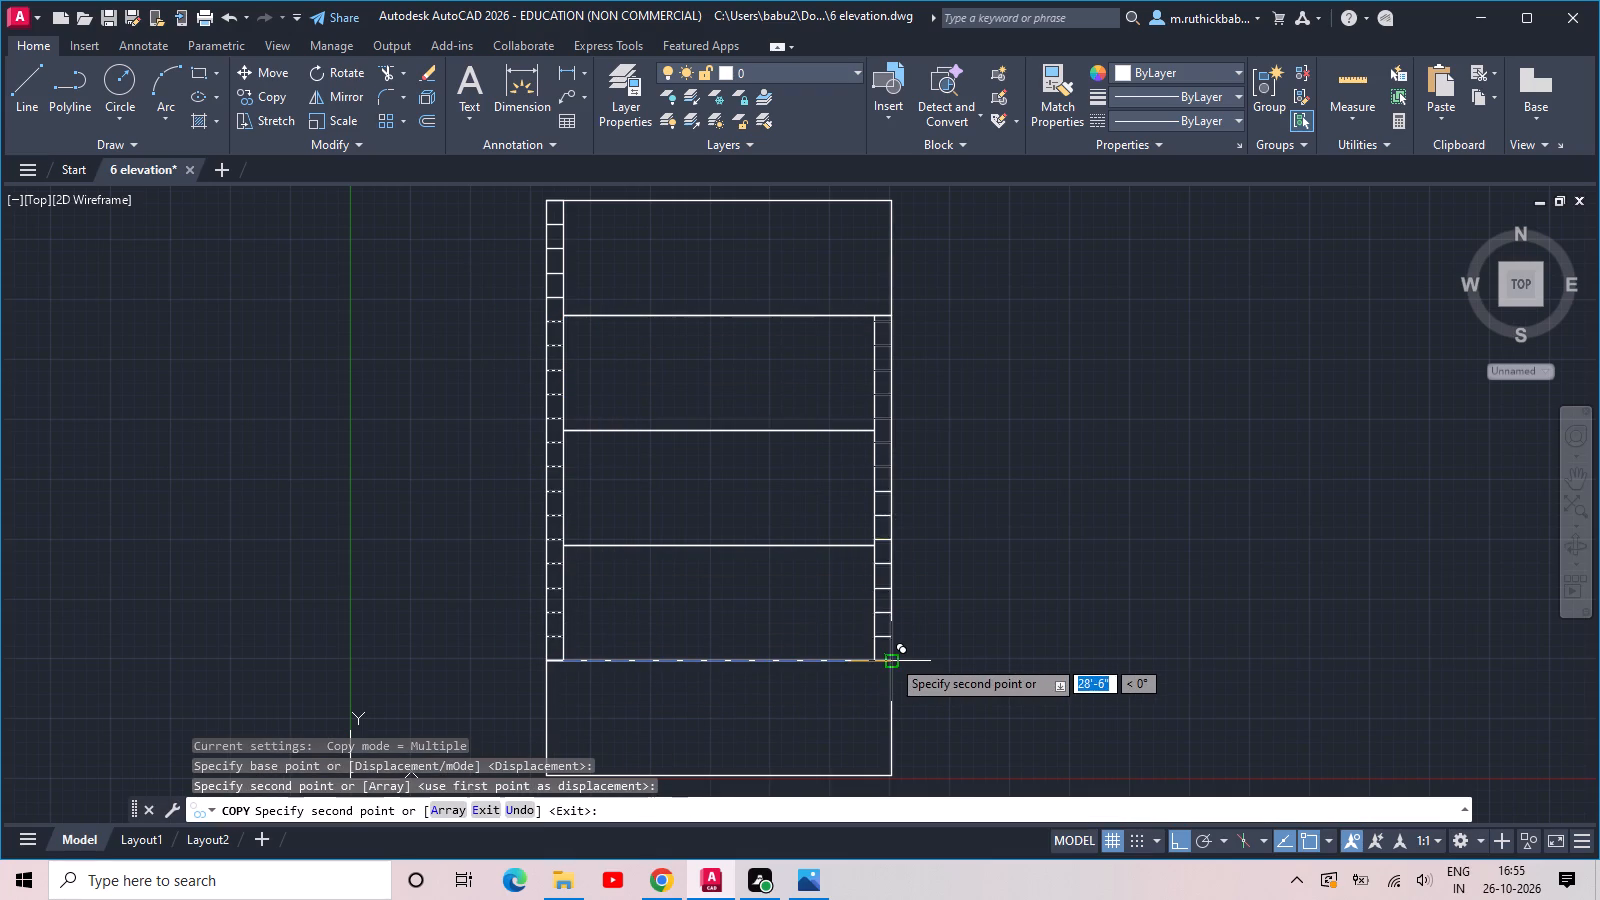
key(Escape)
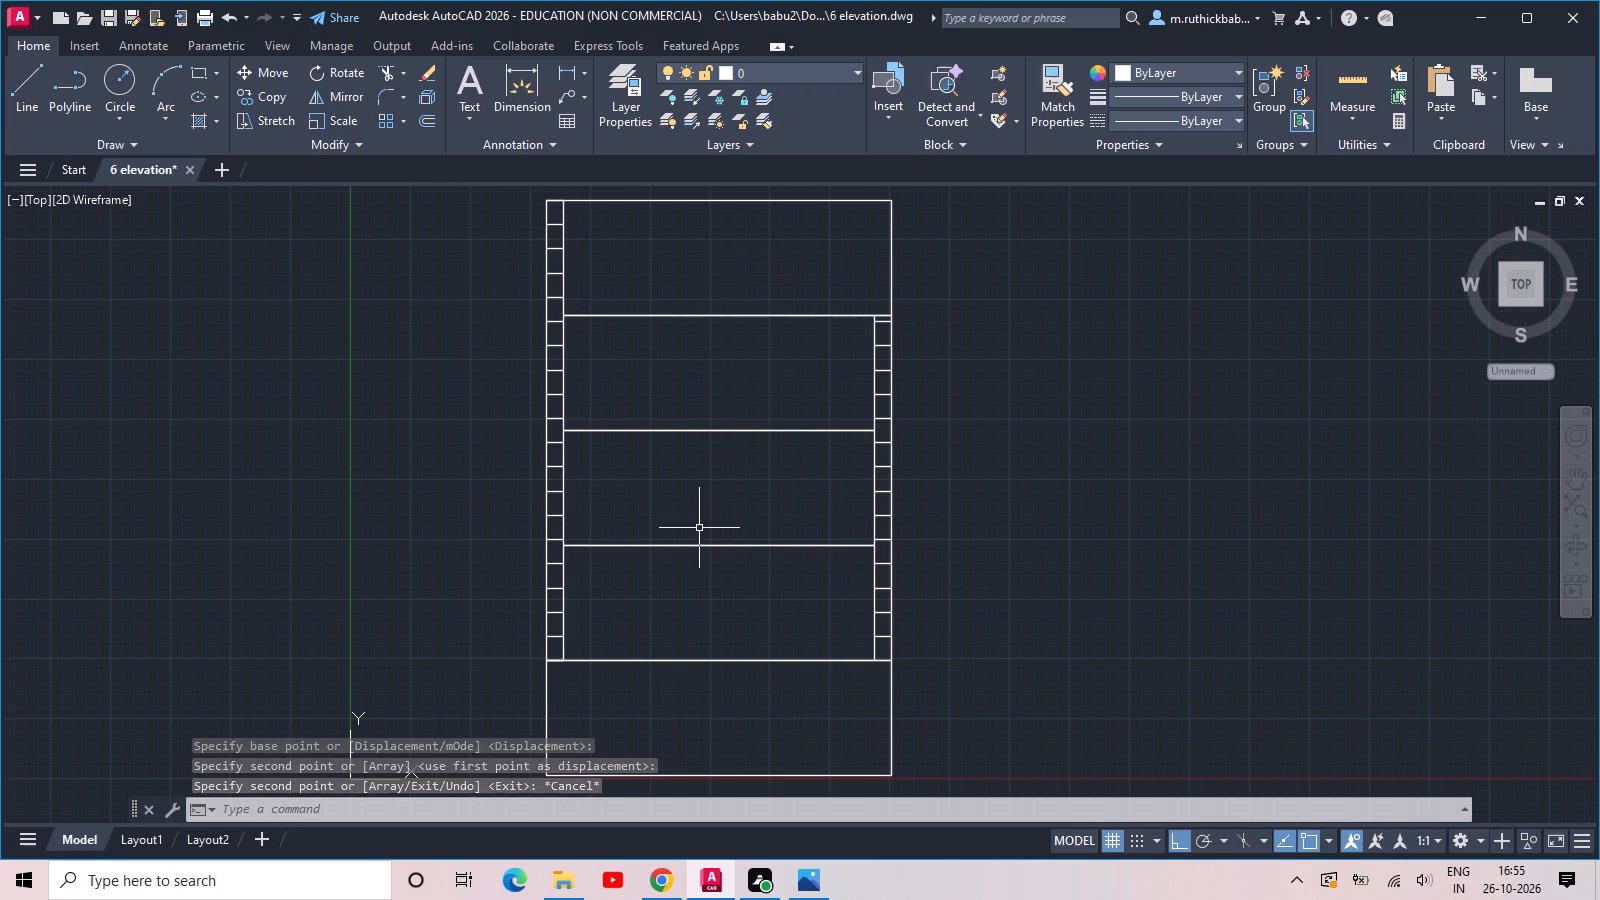
Offset the second floor line from the ground upward twice at 2', and the upper new line 2" downward.
scroll(685, 518, up, 2)
scroll(656, 578, down, 1)
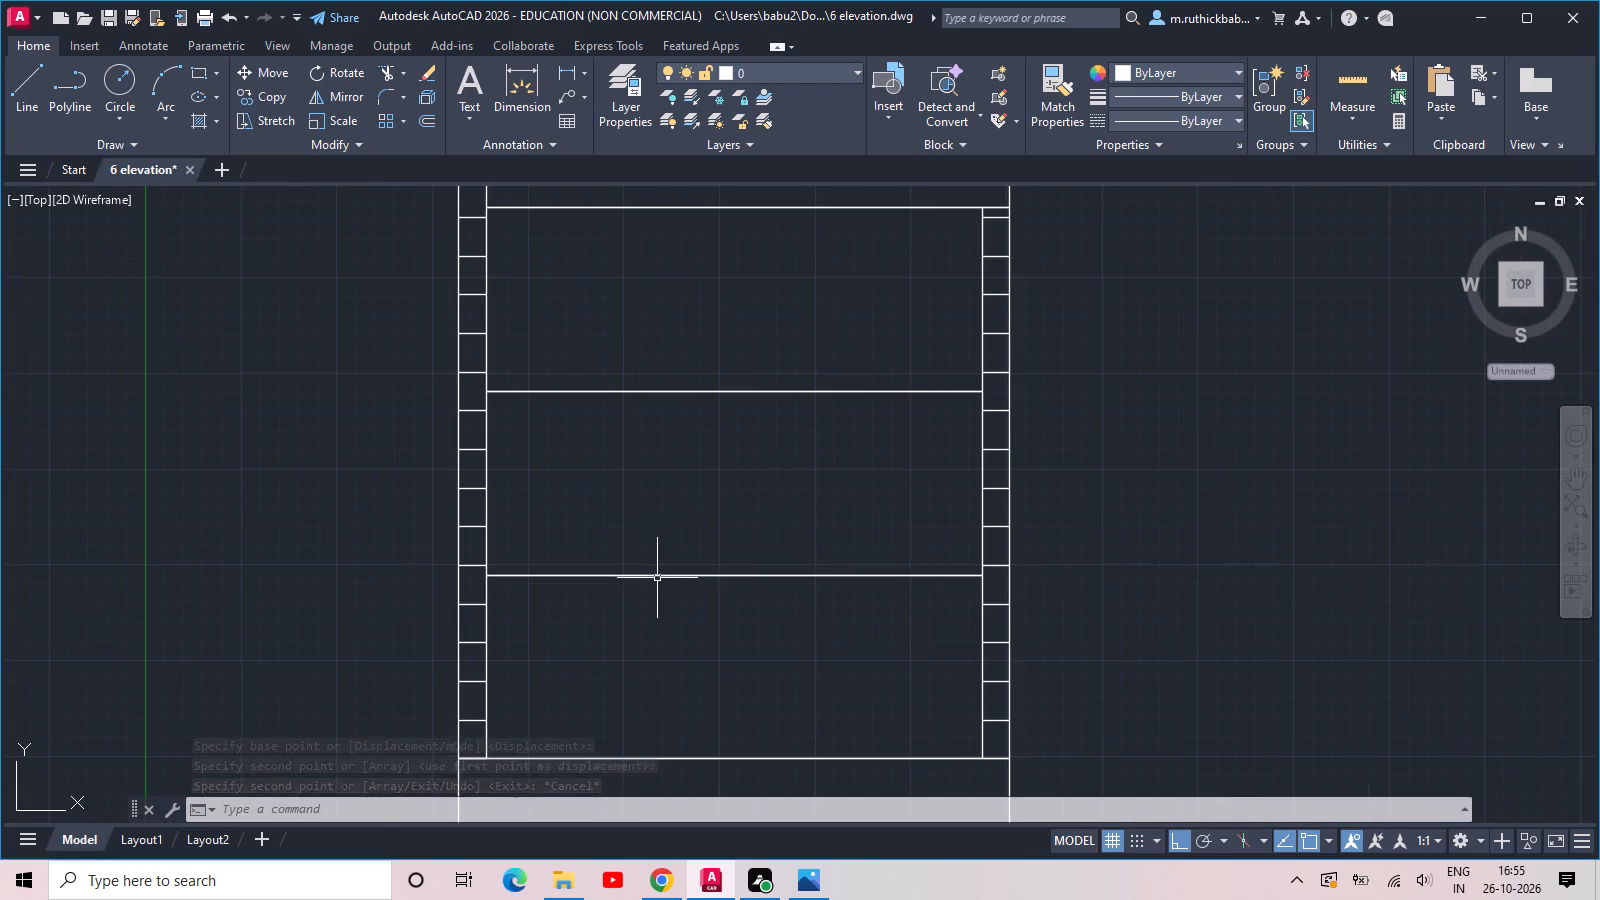
text(off)
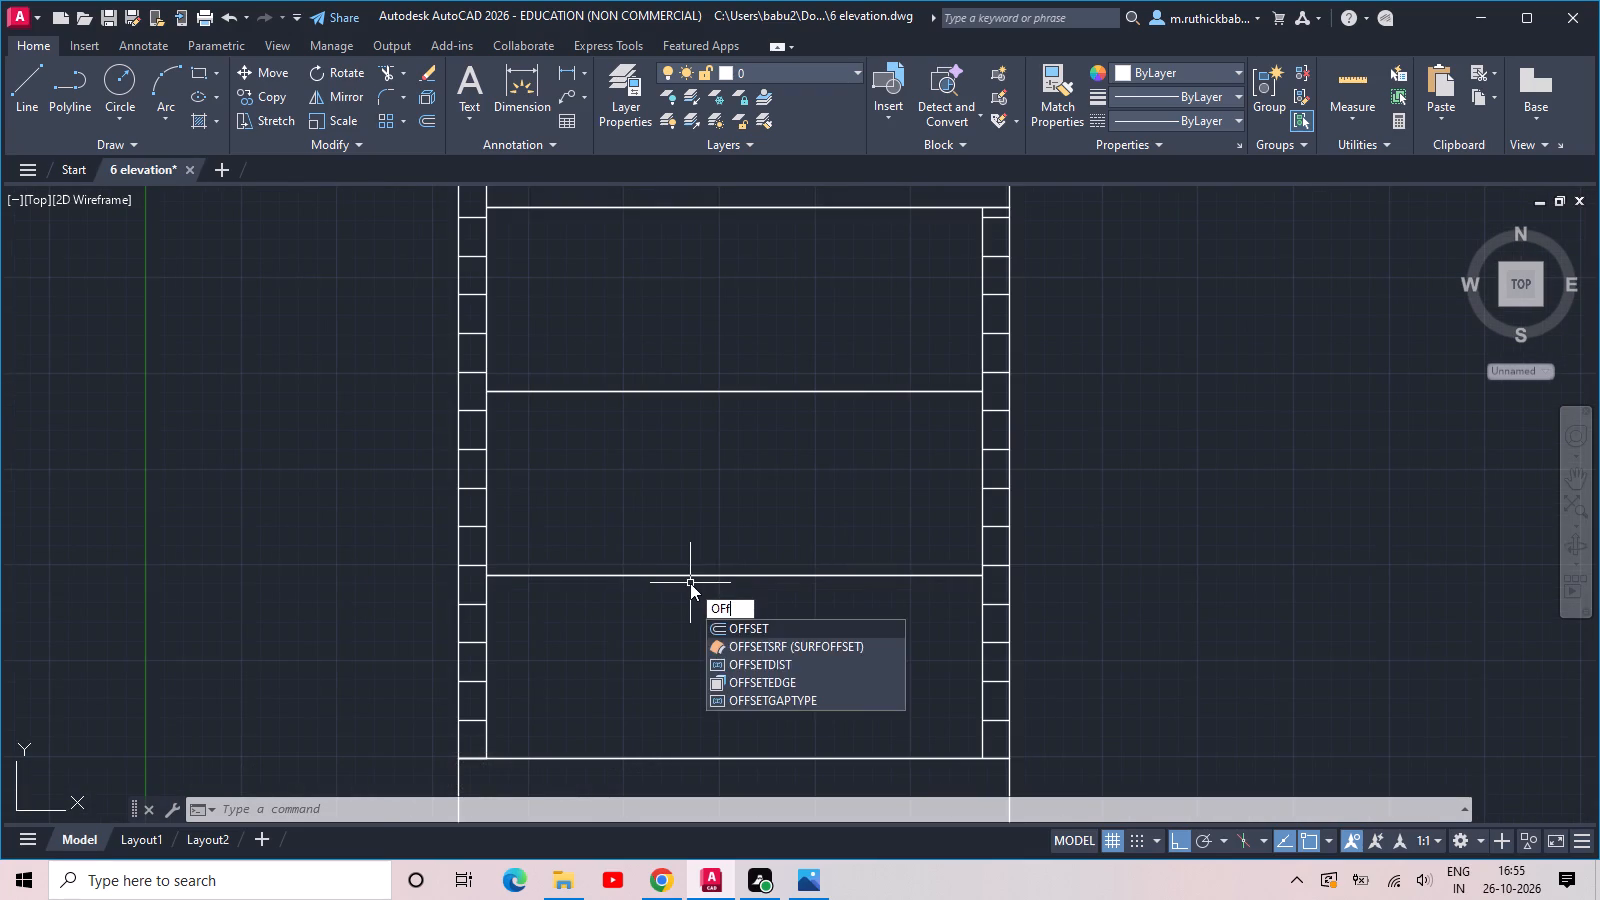
key(space)
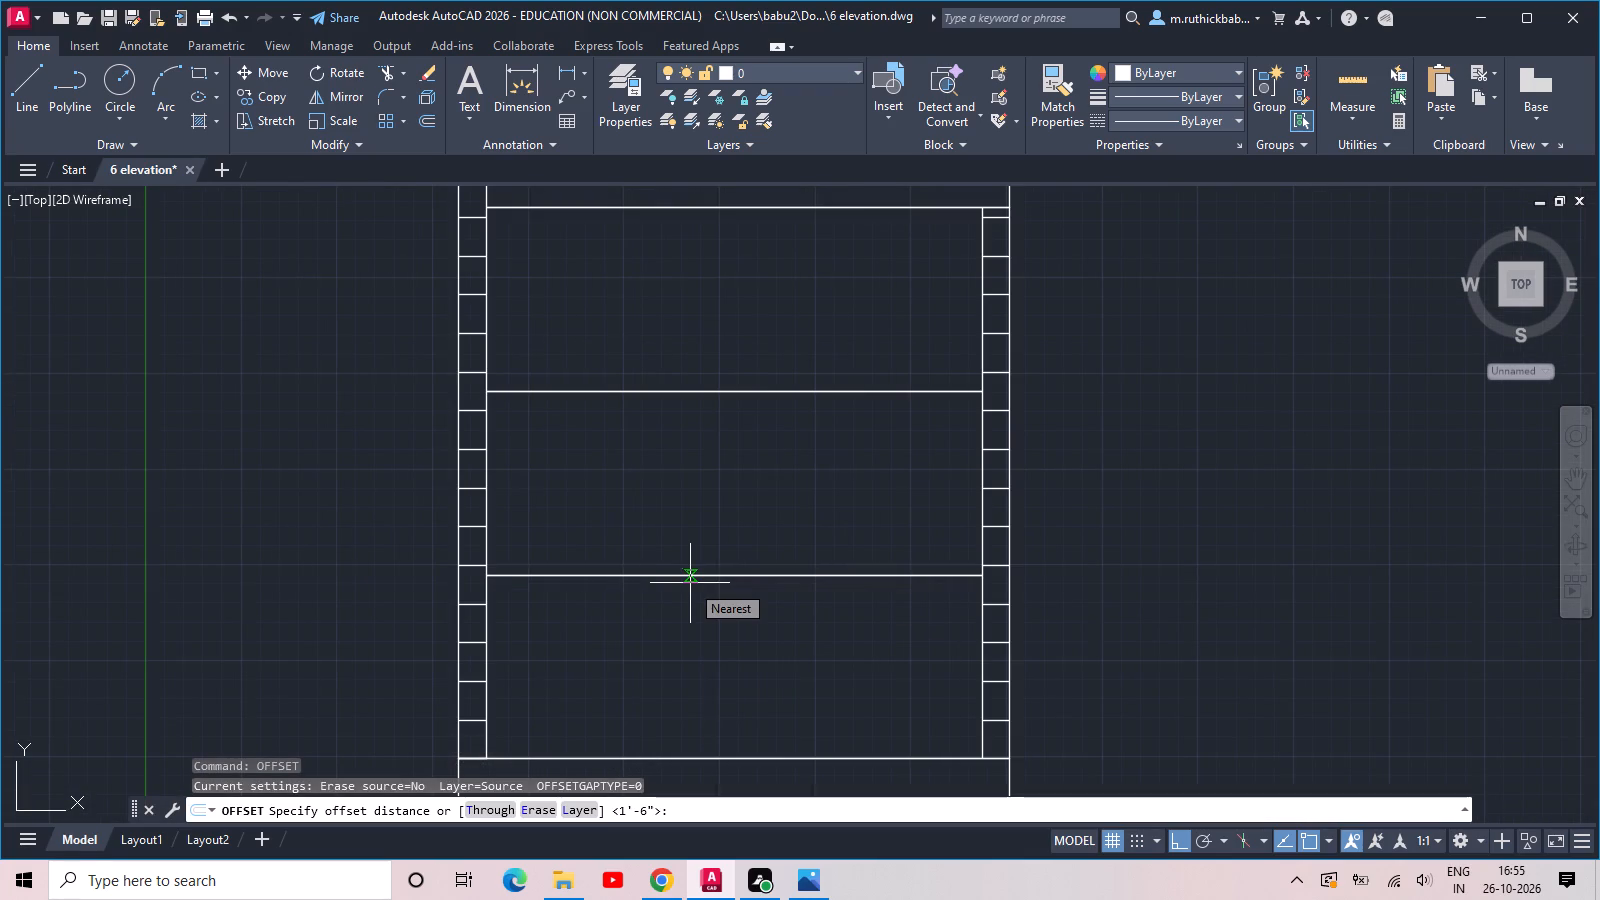
text(2')
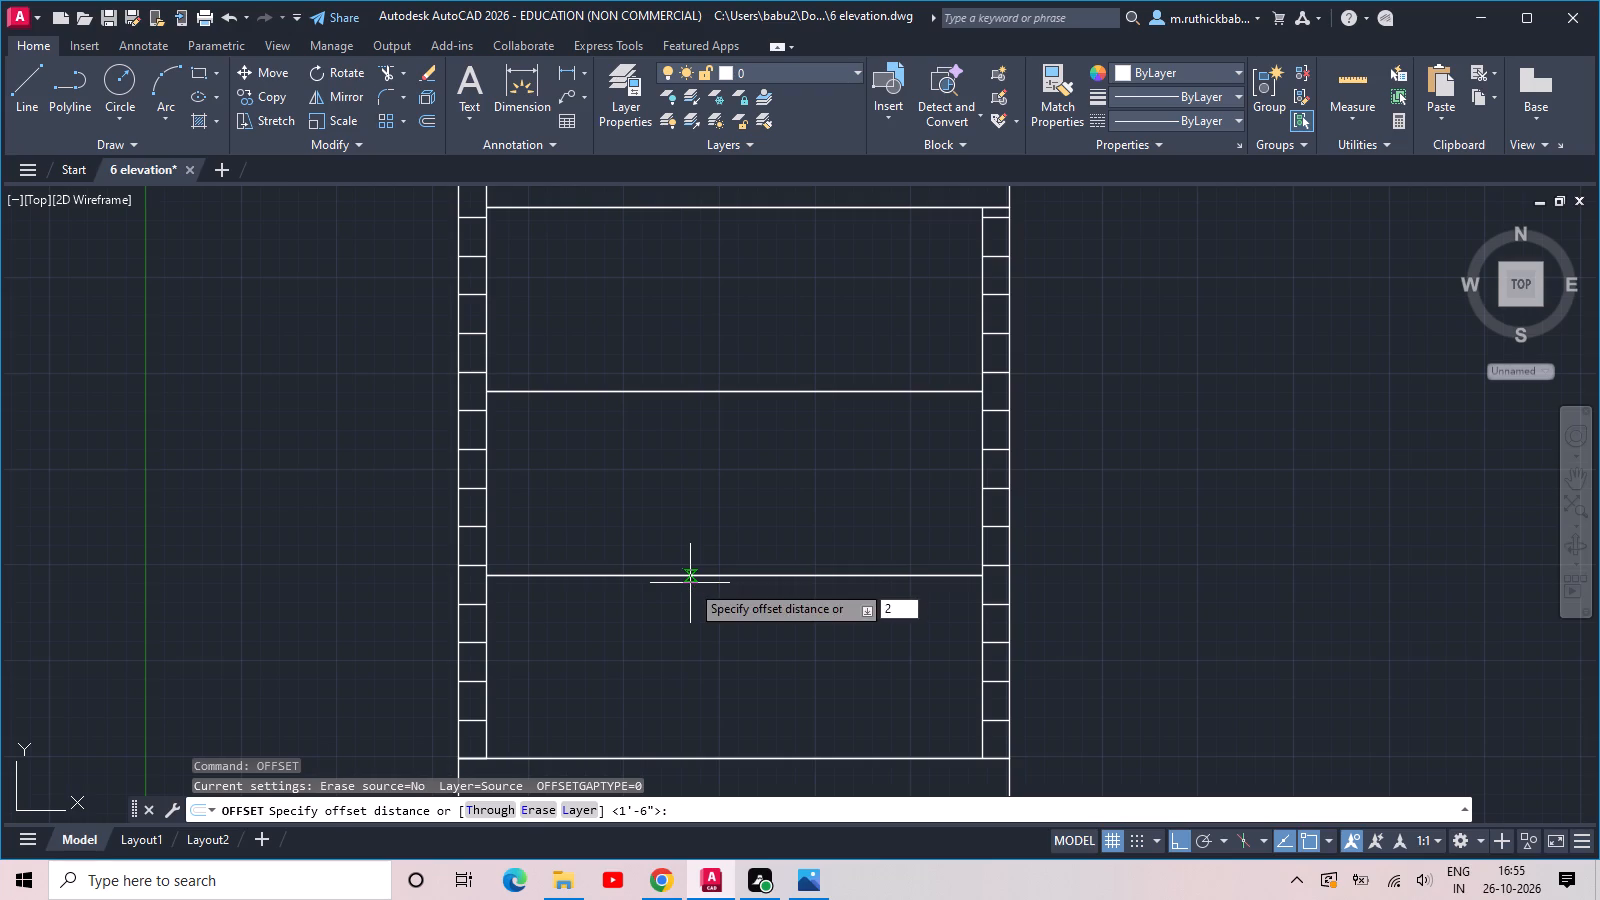
key(space)
click(709, 574)
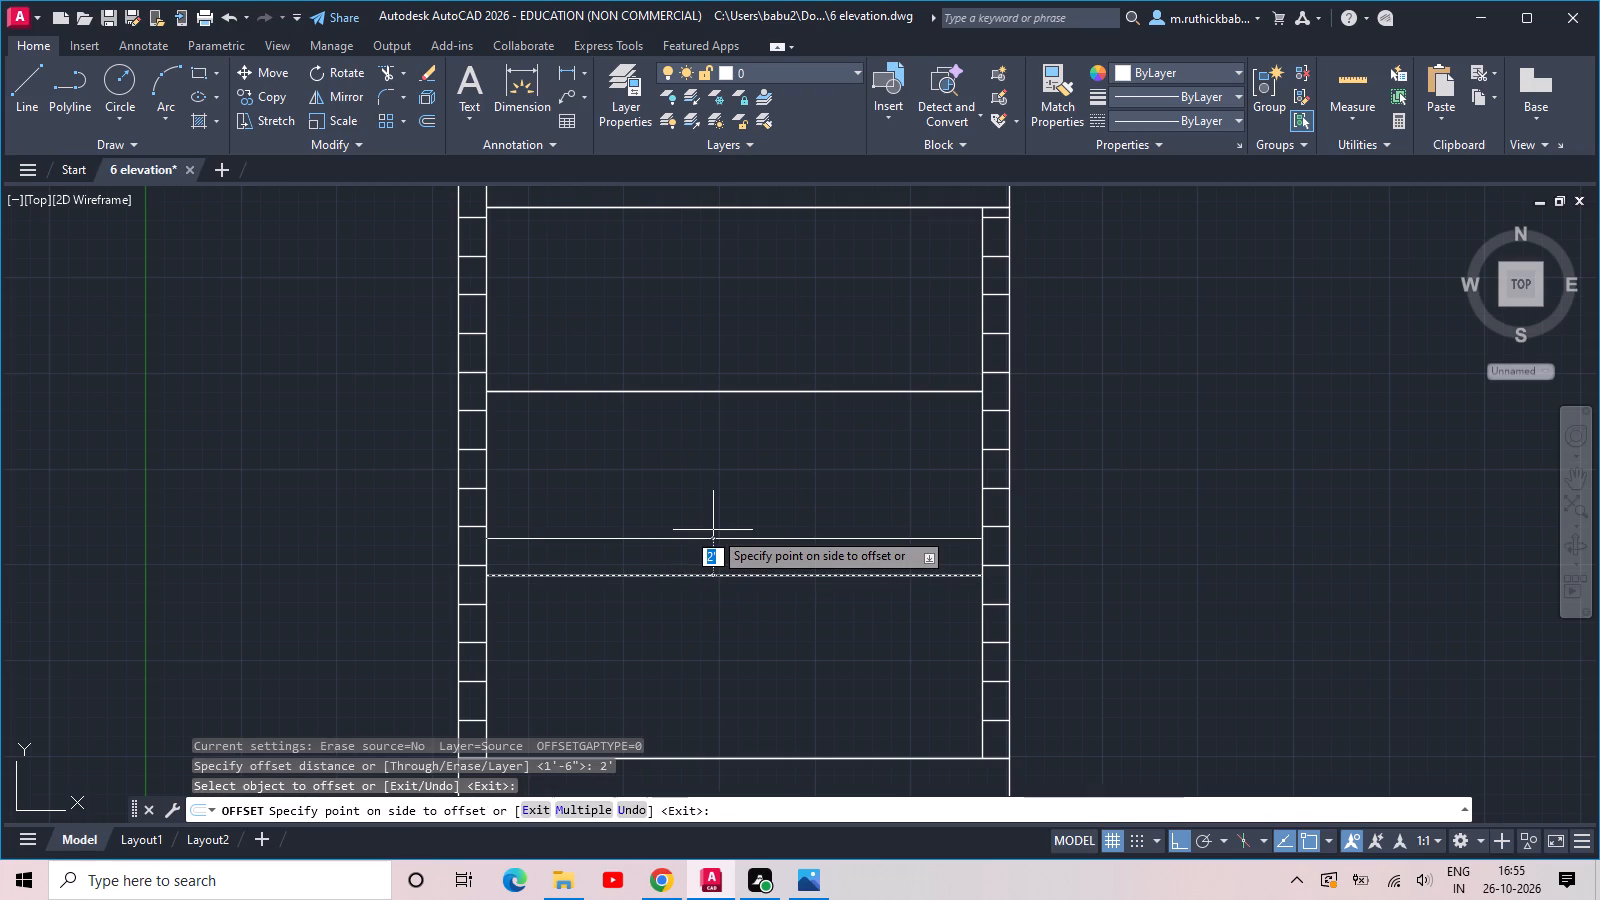
click(713, 530)
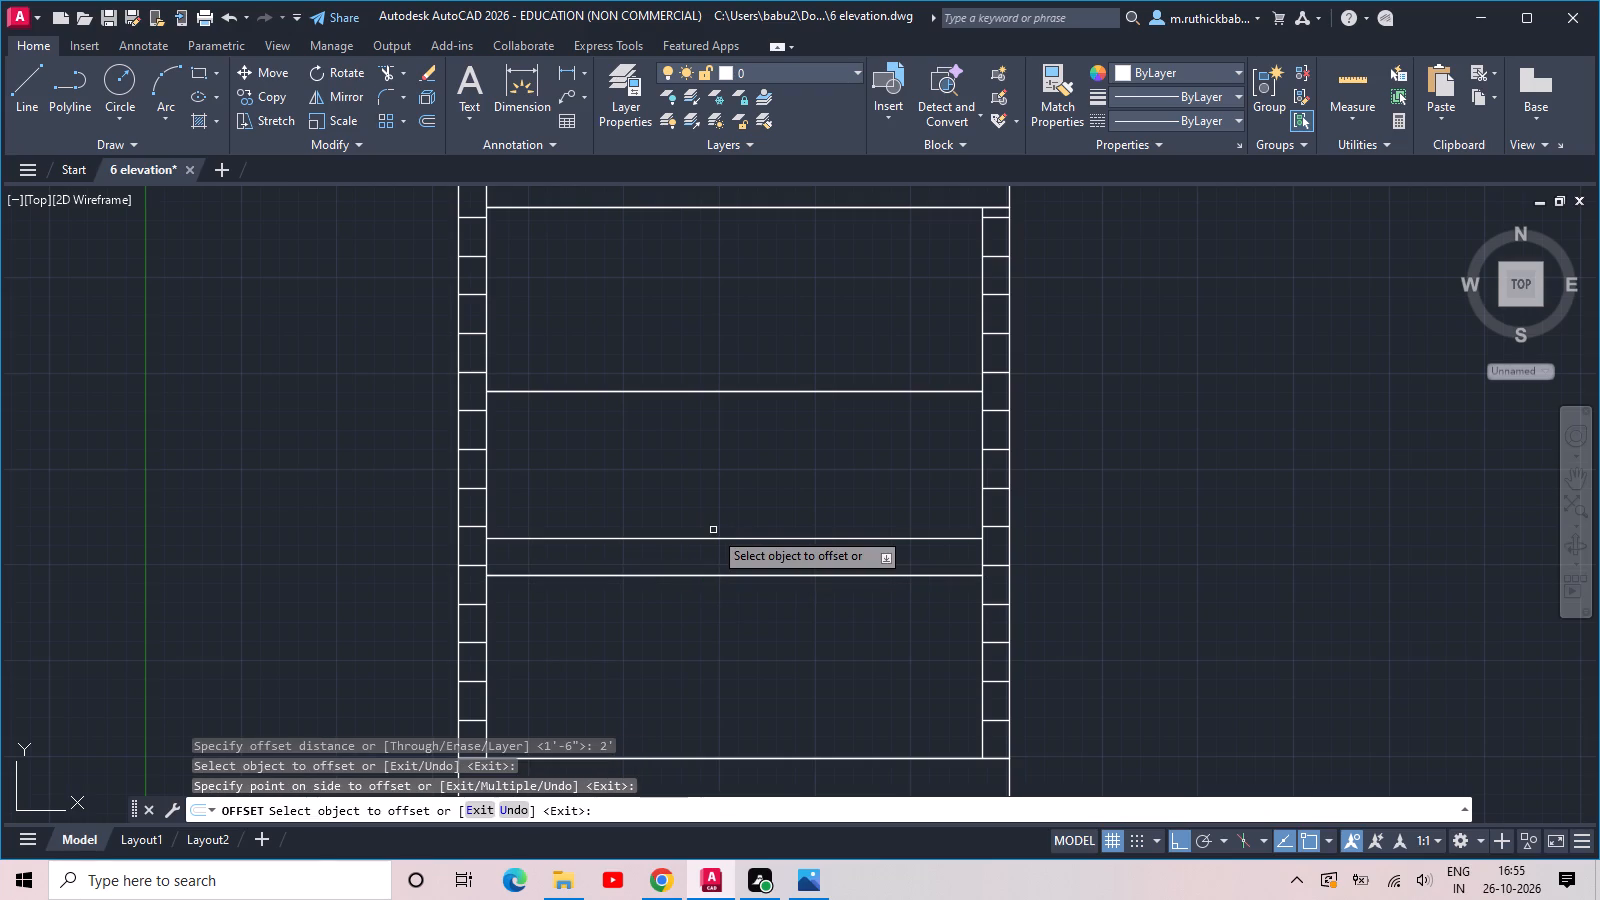
click(713, 538)
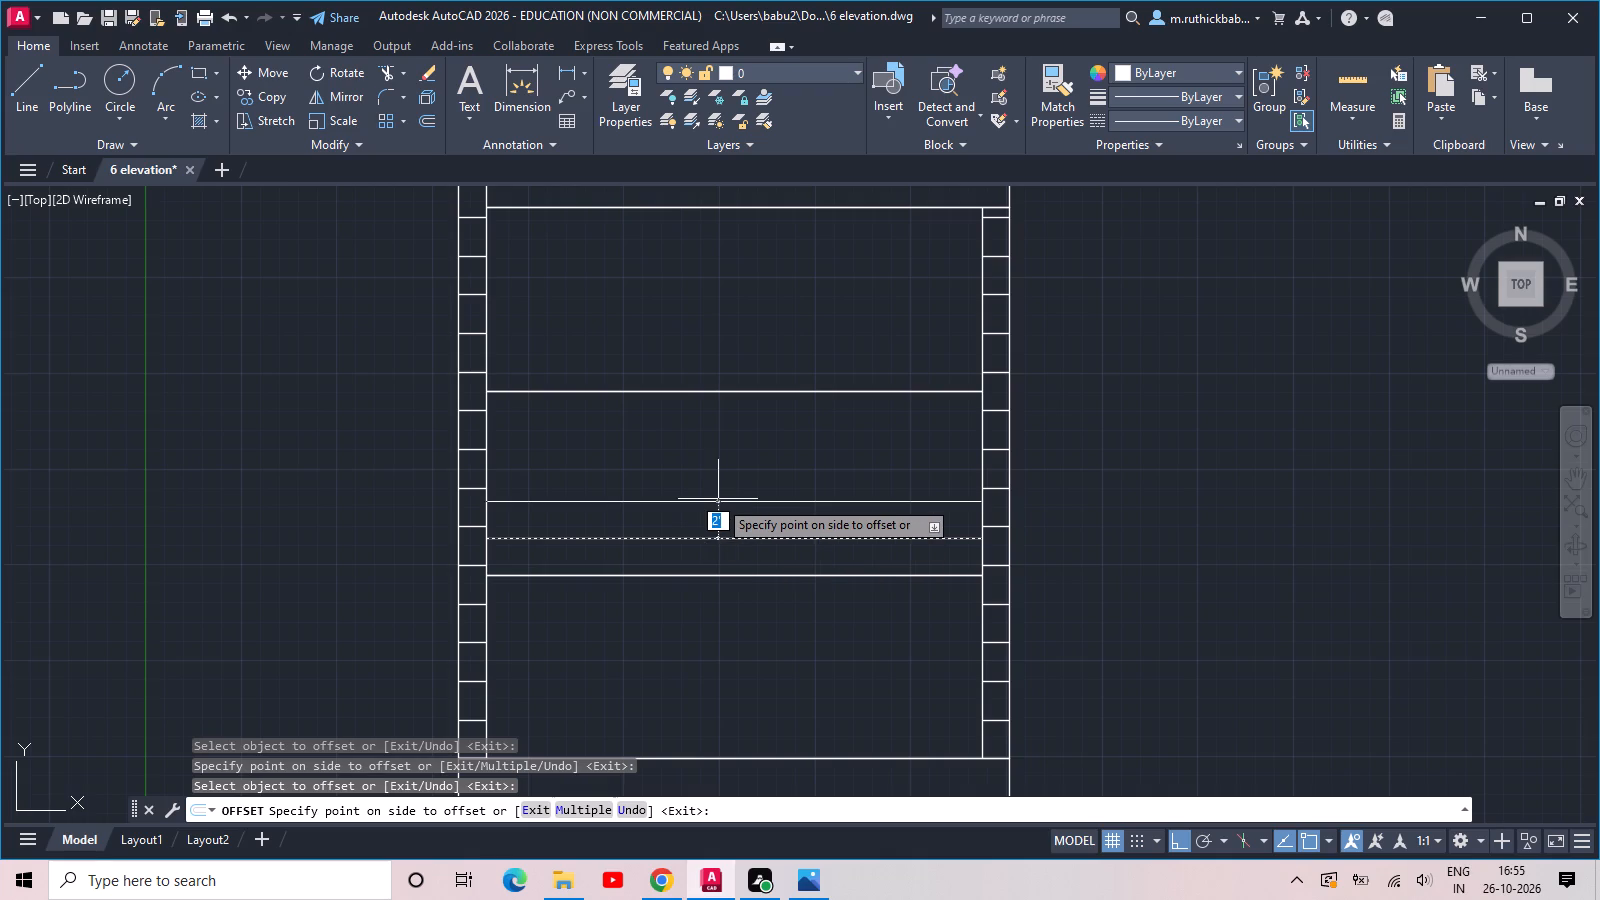
click(718, 499)
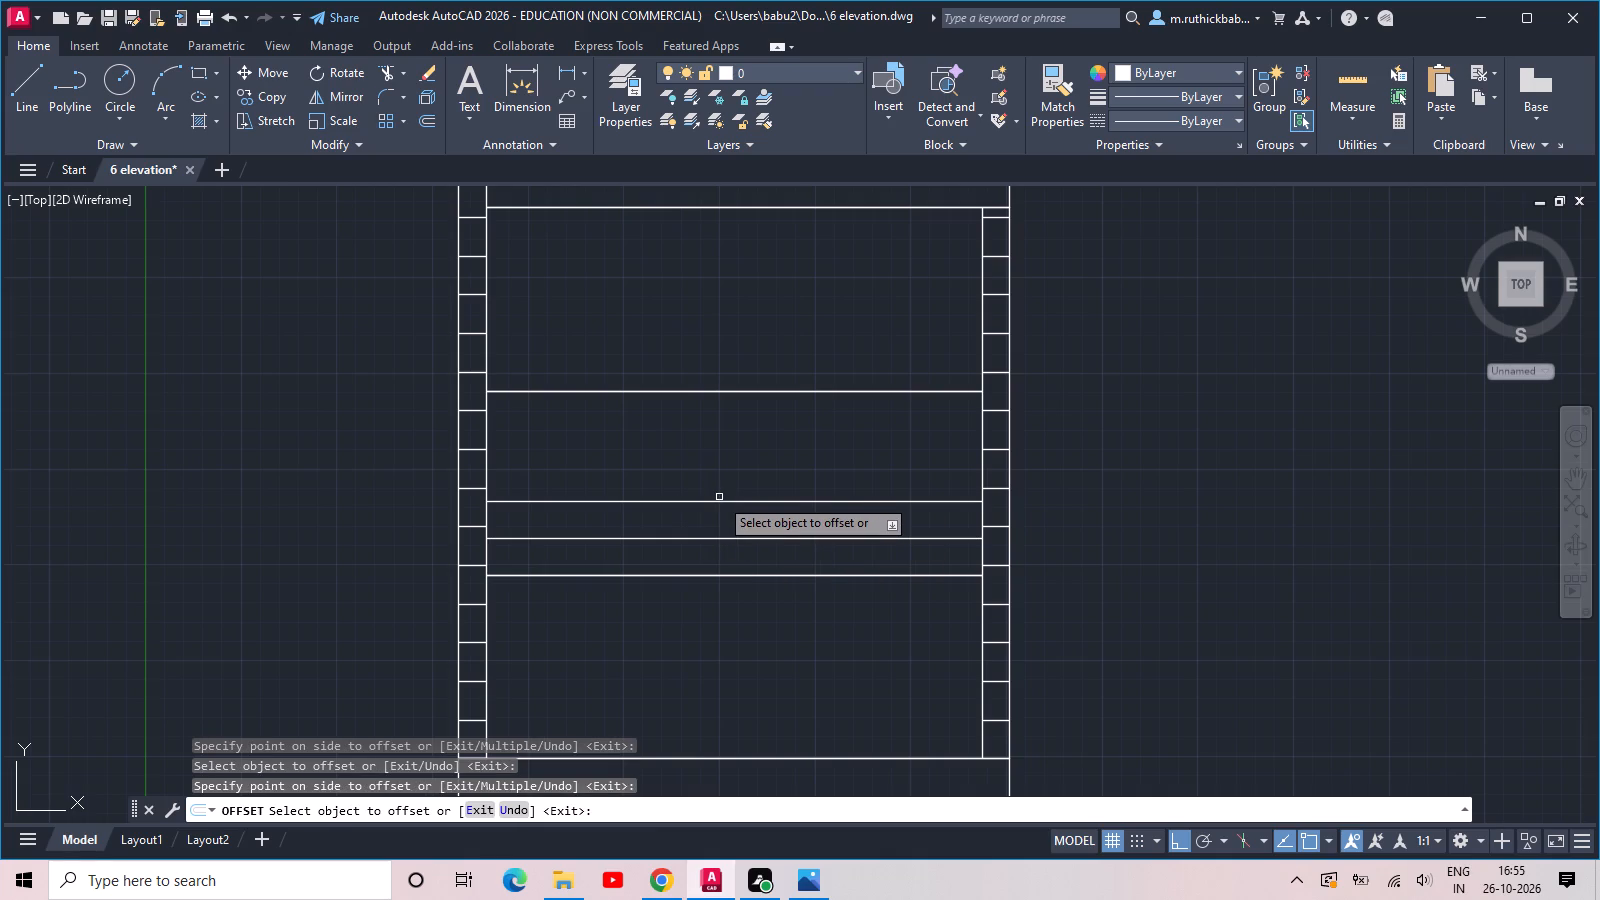
click(727, 503)
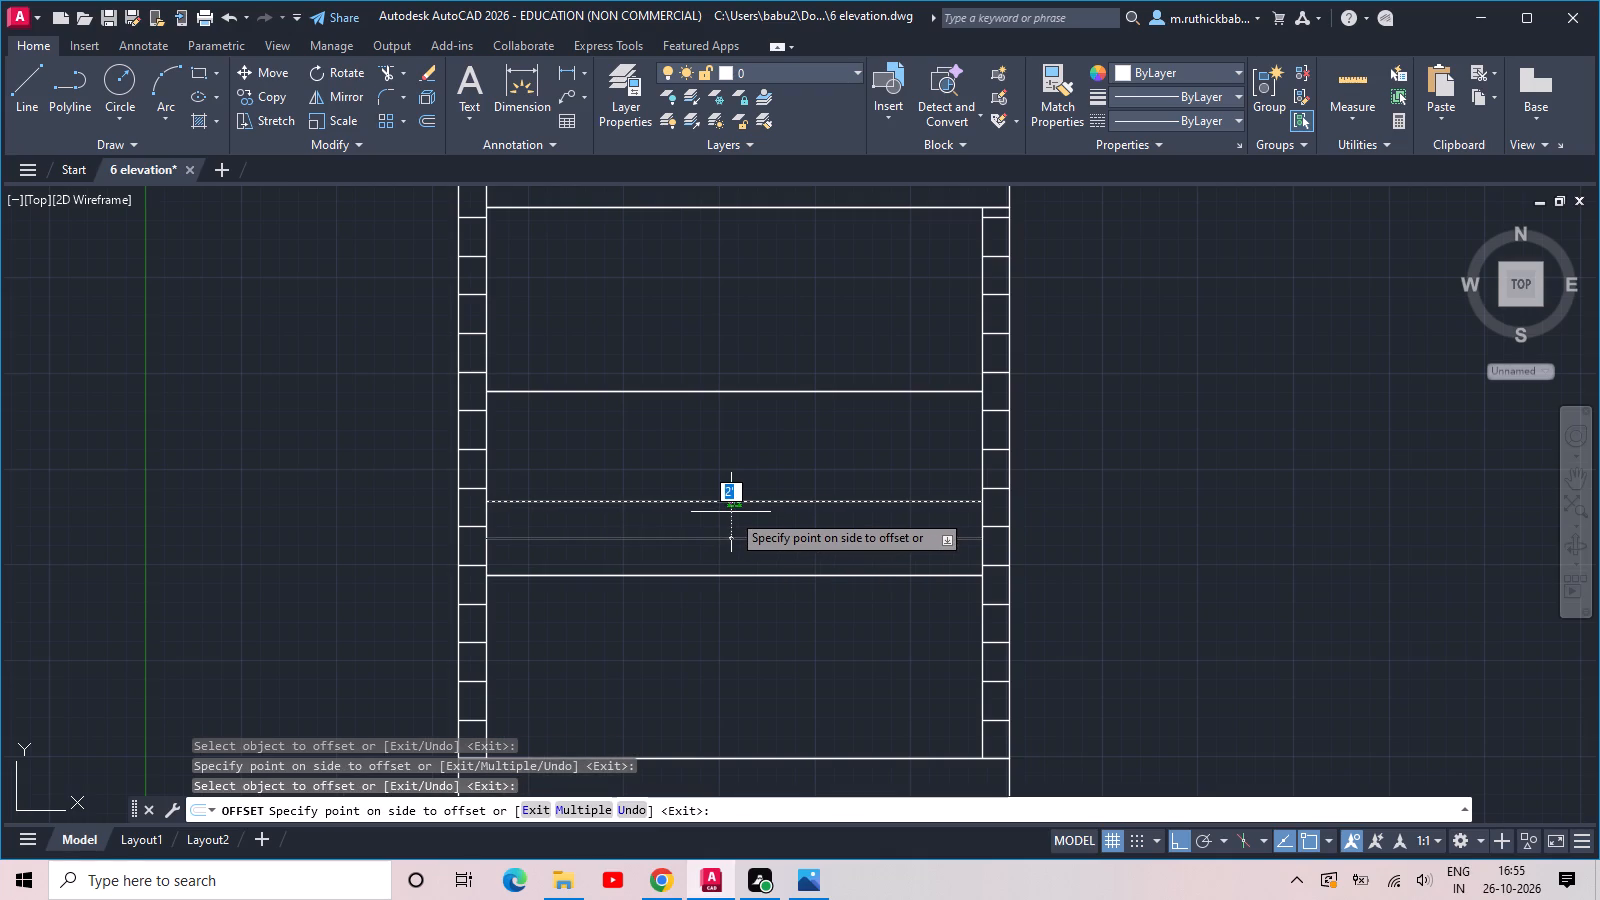
text(2)
key(space)
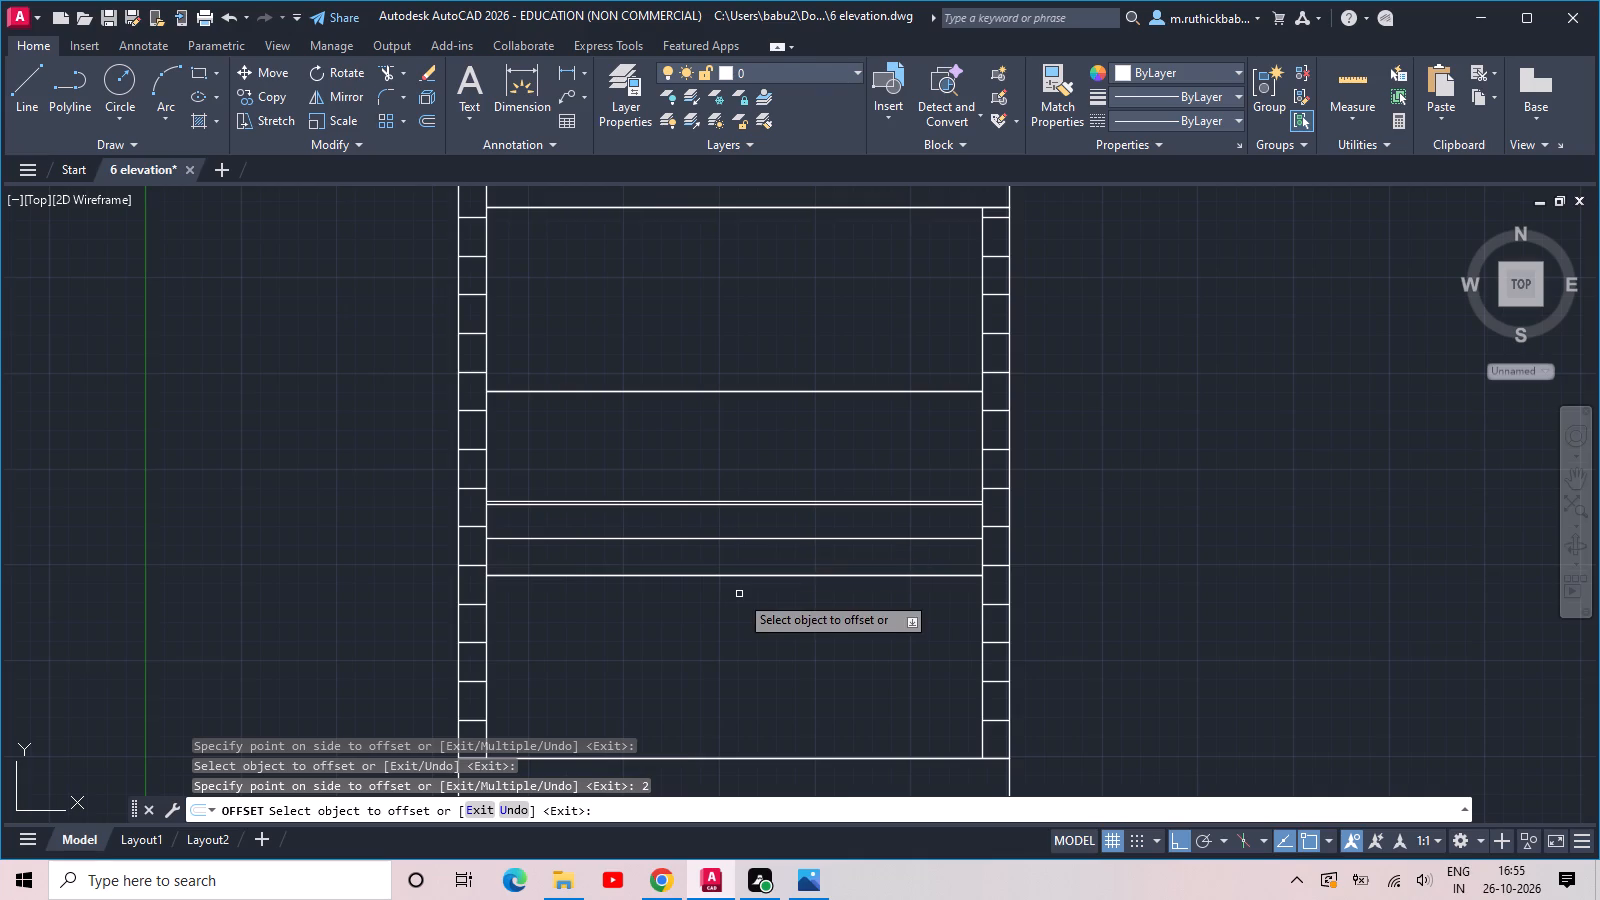
Offset the floor line at the base of the inset strips upward twice at 2', and the upper new line 2" downward.
scroll(739, 593, down, 1)
middle_drag(767, 671, 725, 553)
scroll(692, 624, up, 1)
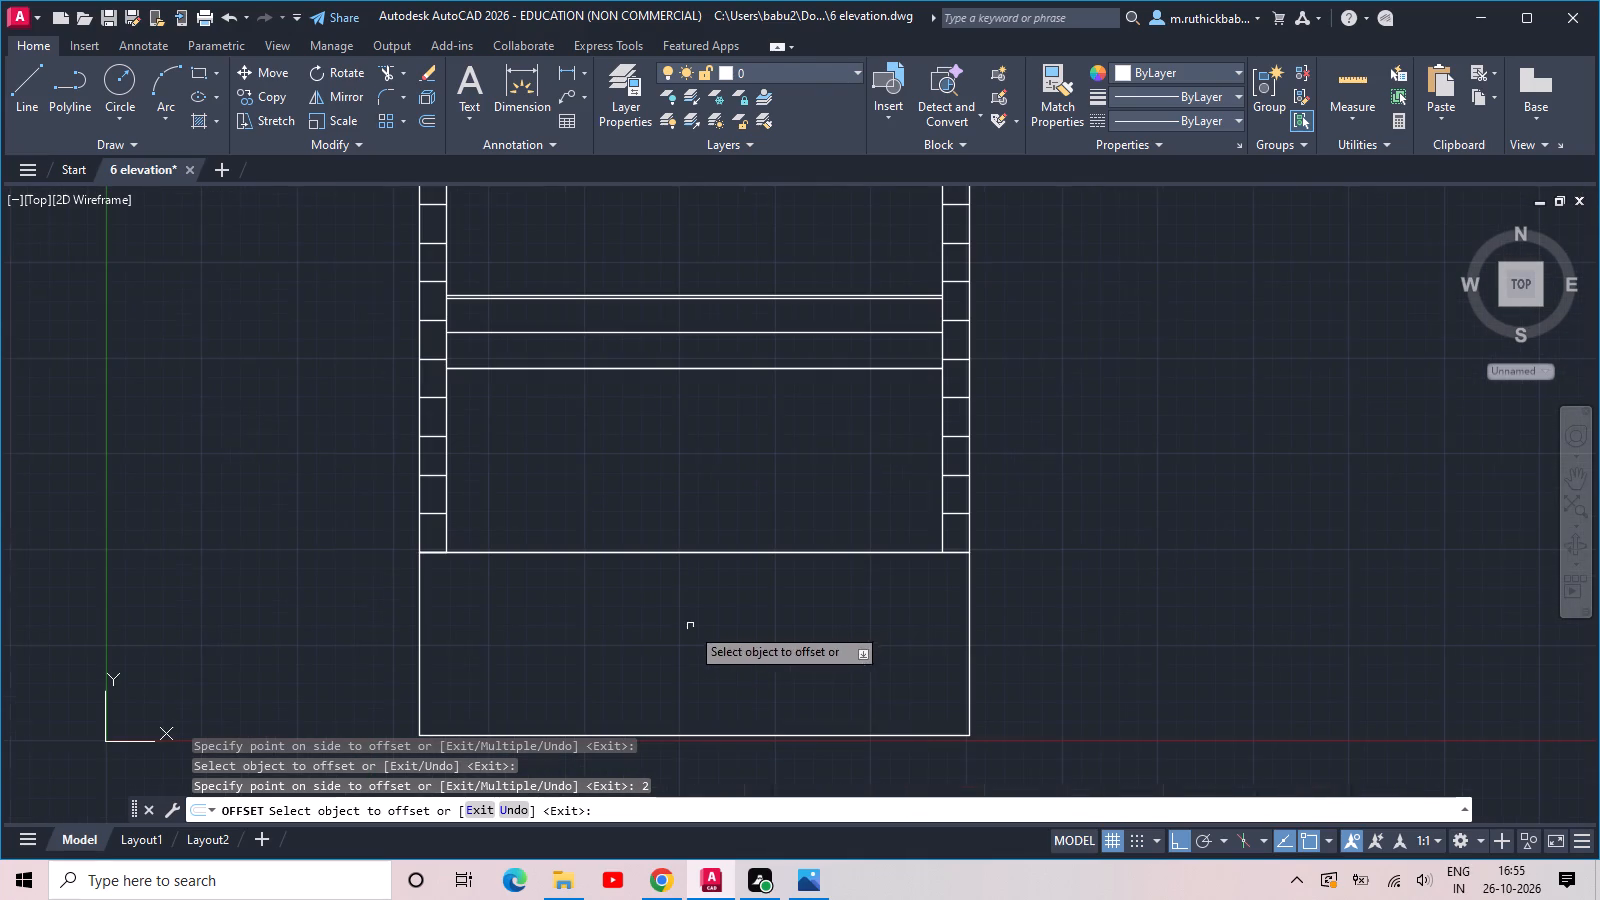
click(630, 551)
click(647, 476)
click(655, 517)
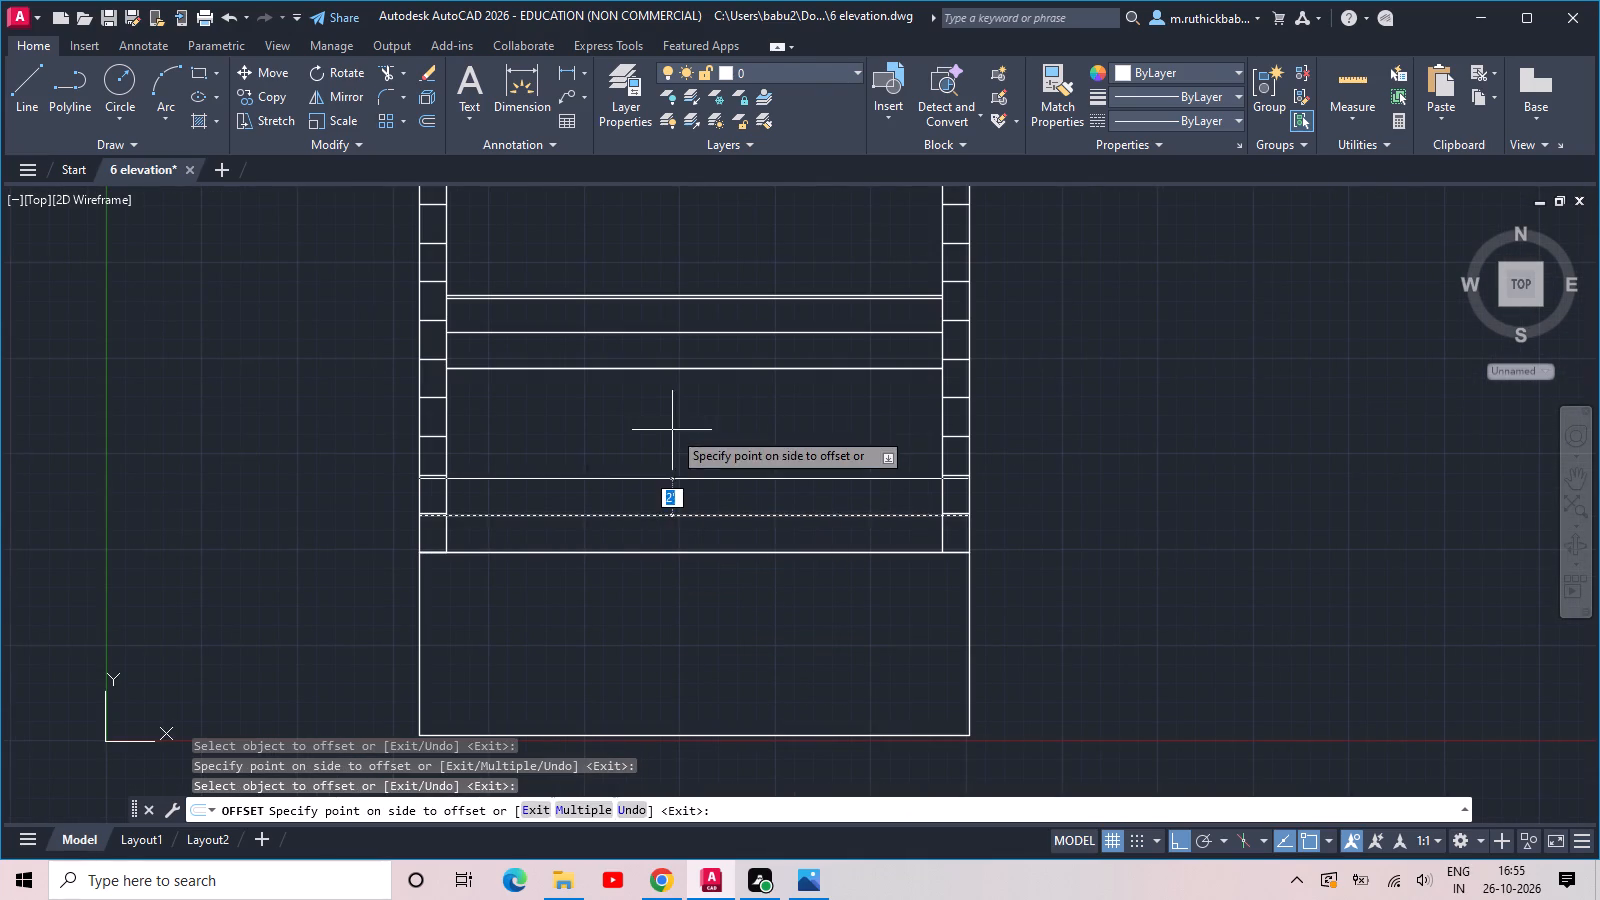
click(672, 430)
click(692, 478)
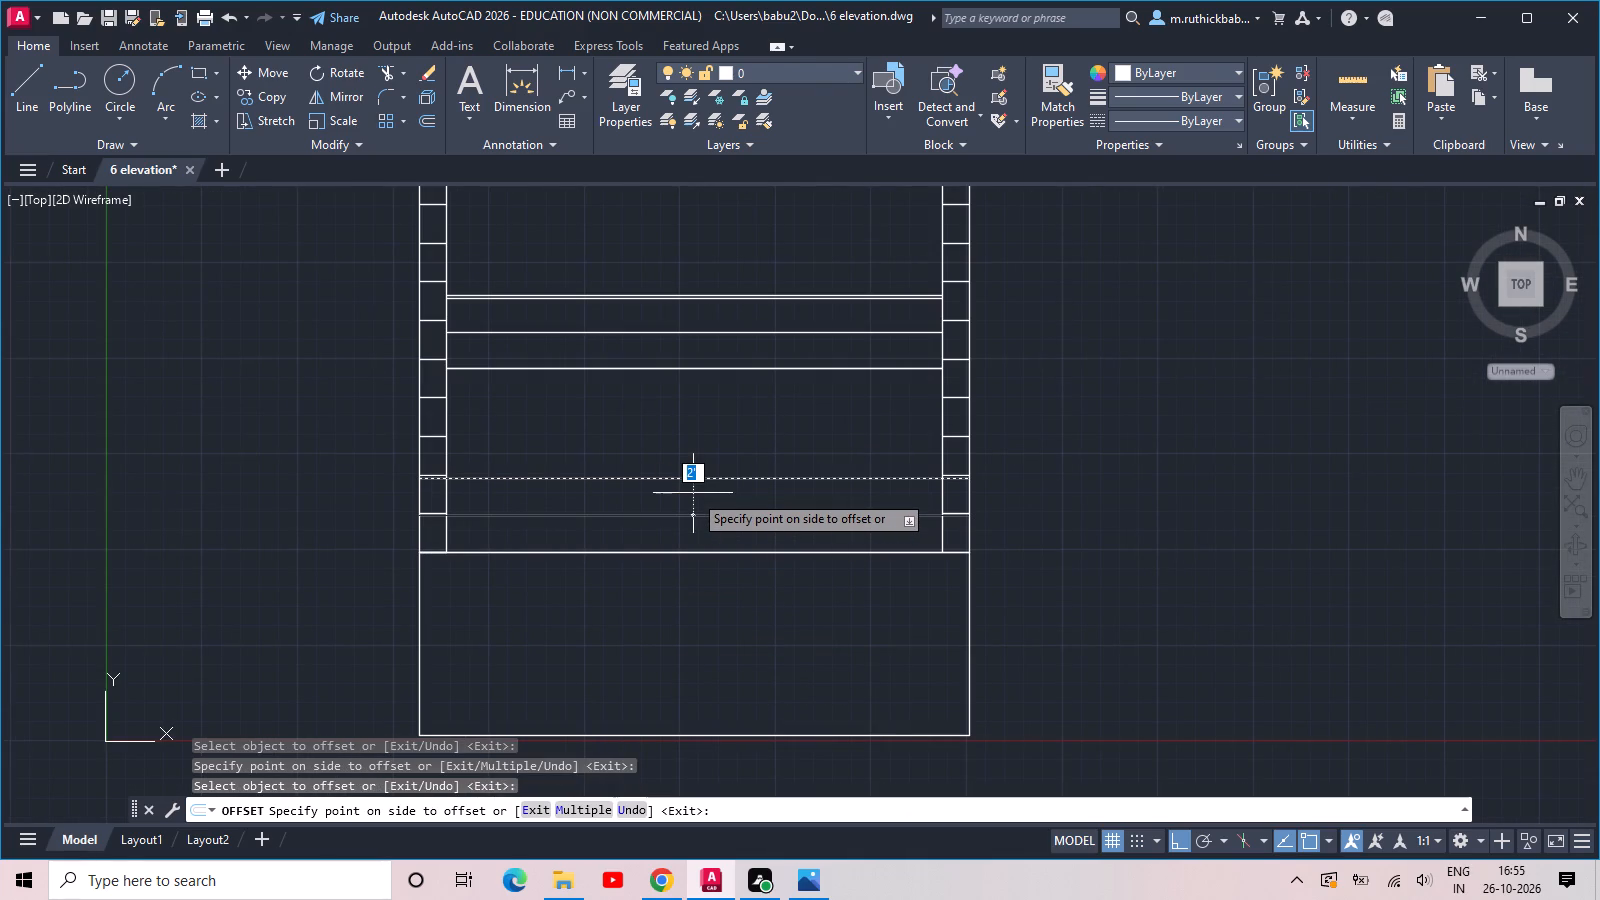
text(2)
key(space)
Offset the third floor line from the ground upward twice at 2', and the upper new line 2" downward.
middle_drag(688, 452, 777, 752)
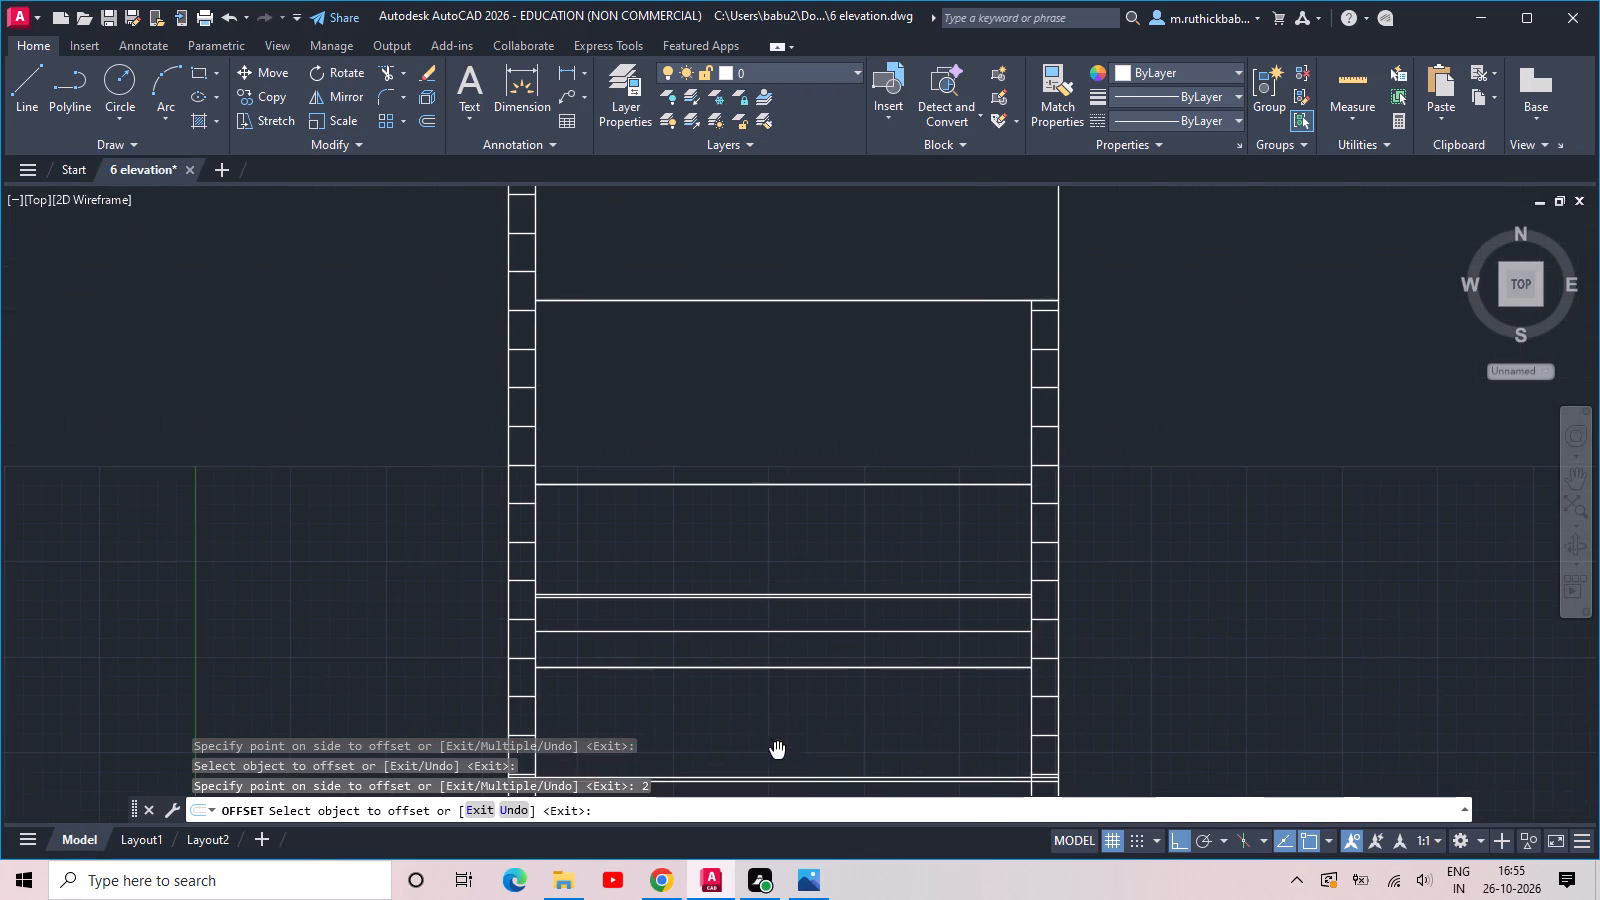
click(685, 485)
click(690, 397)
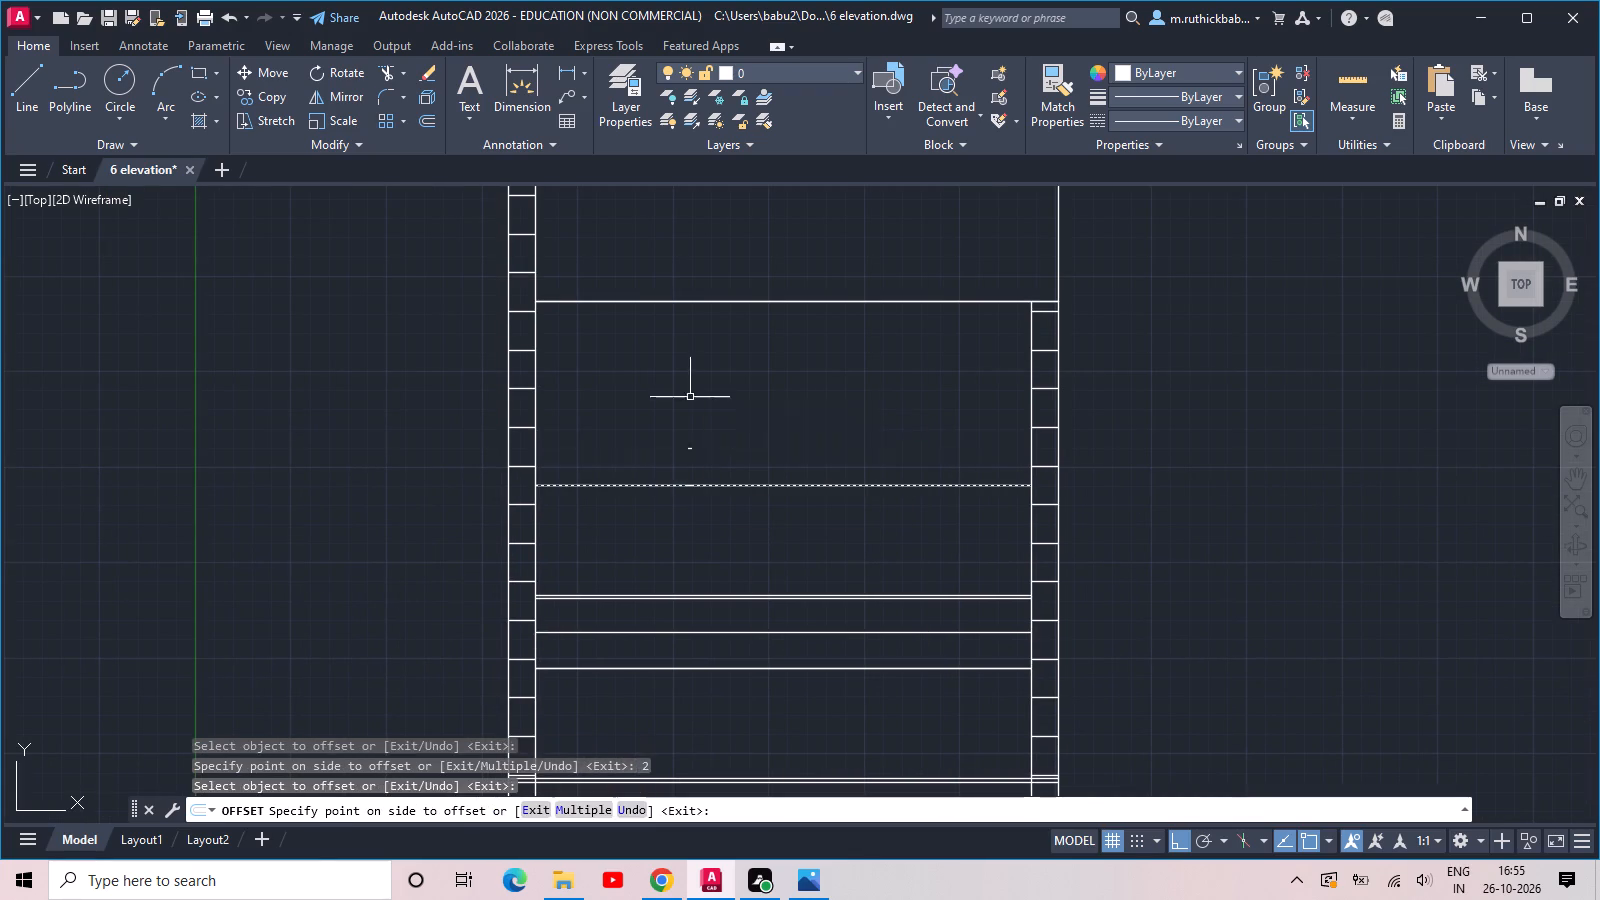
click(707, 449)
click(709, 405)
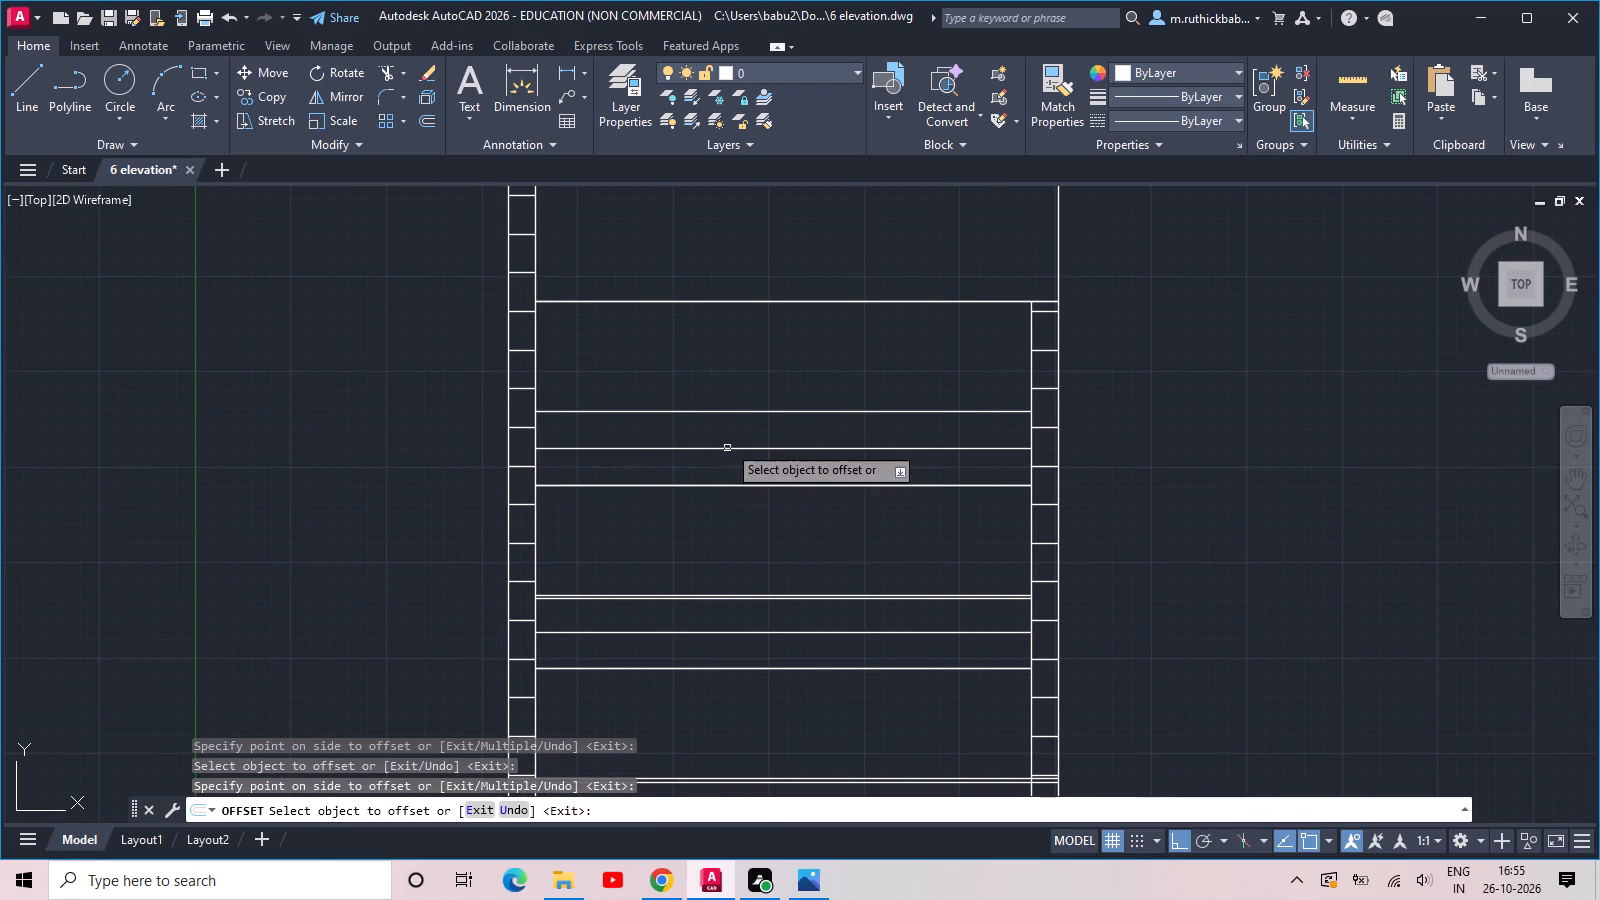
click(723, 412)
text(2)
key(space)
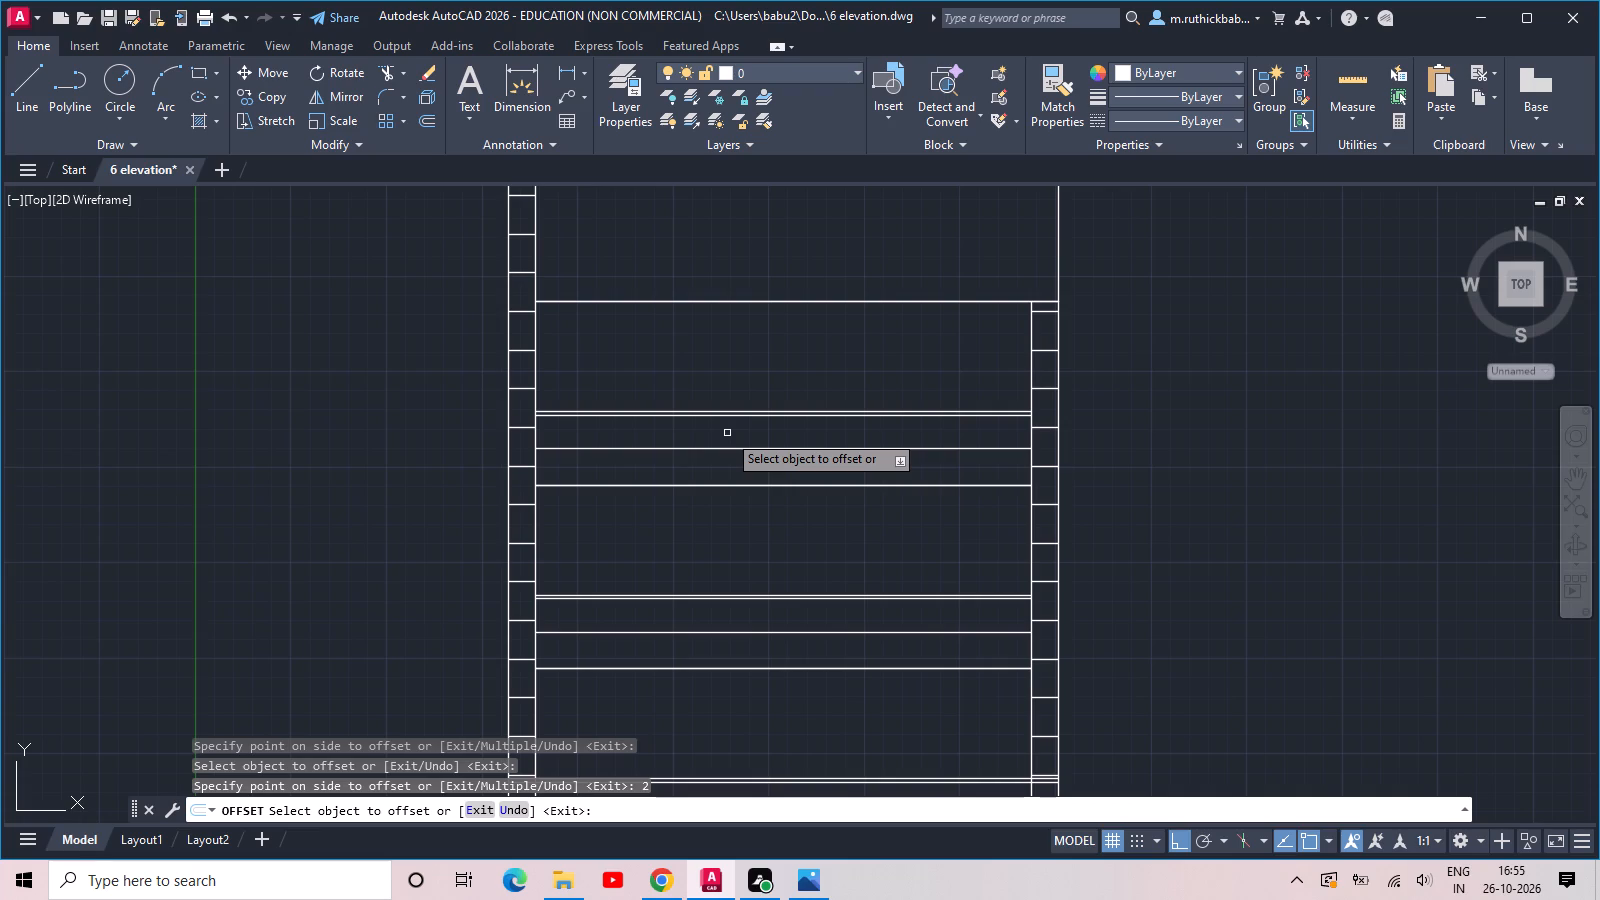
scroll(739, 427, down, 2)
scroll(794, 360, up, 3)
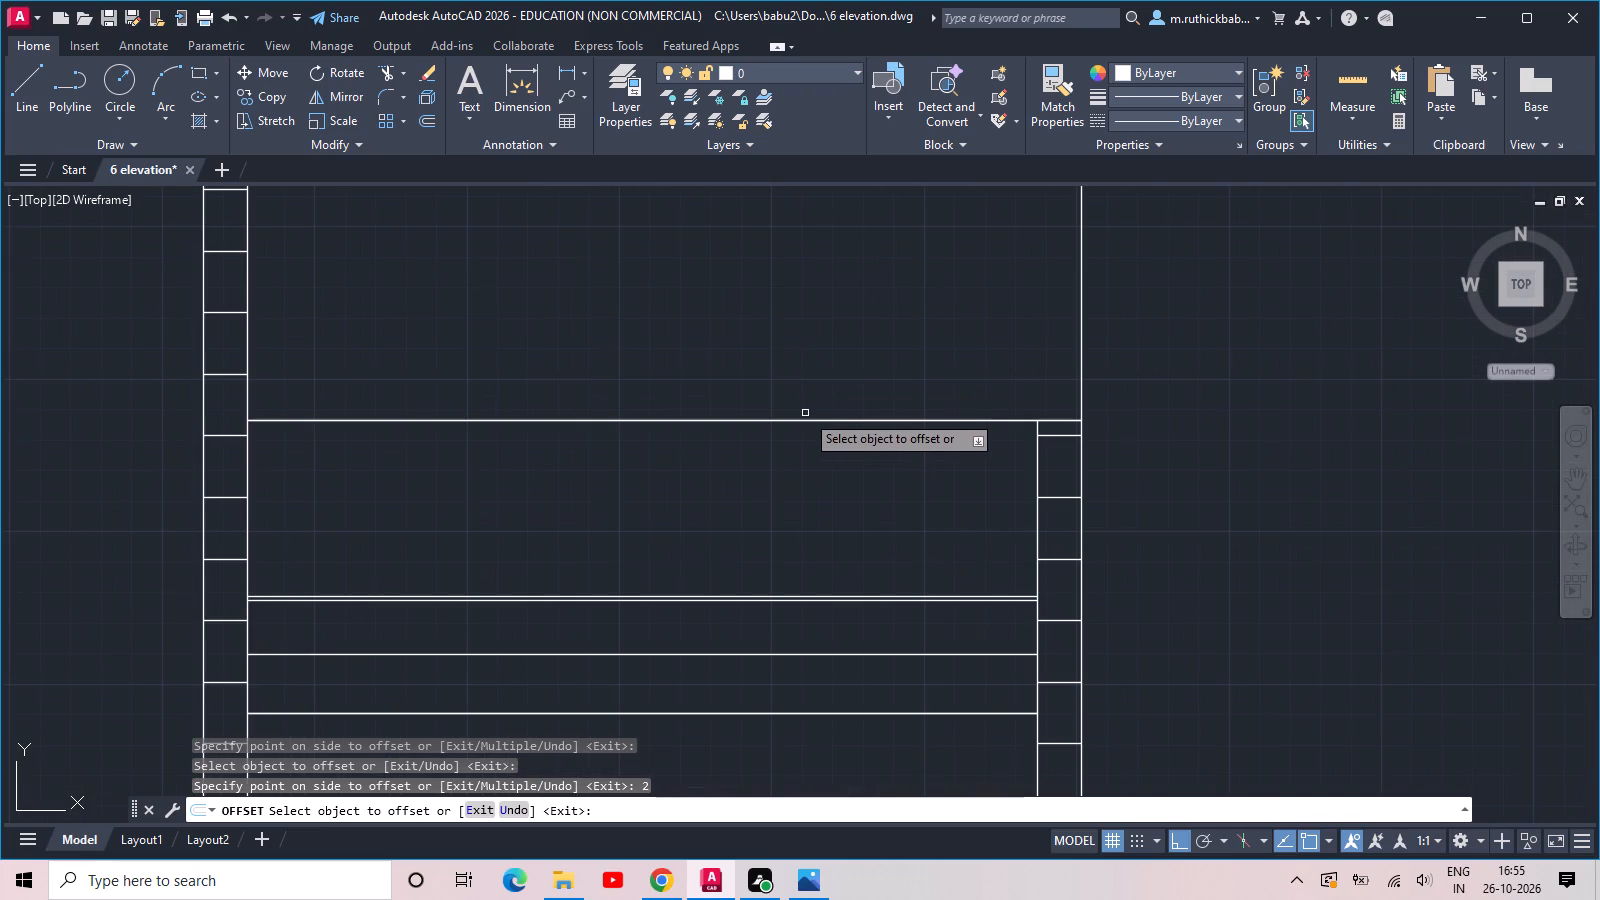
Offset the fourth floor line from the ground upward twice at 2', and the upper new line 2" downward.
click(807, 417)
click(808, 419)
click(811, 311)
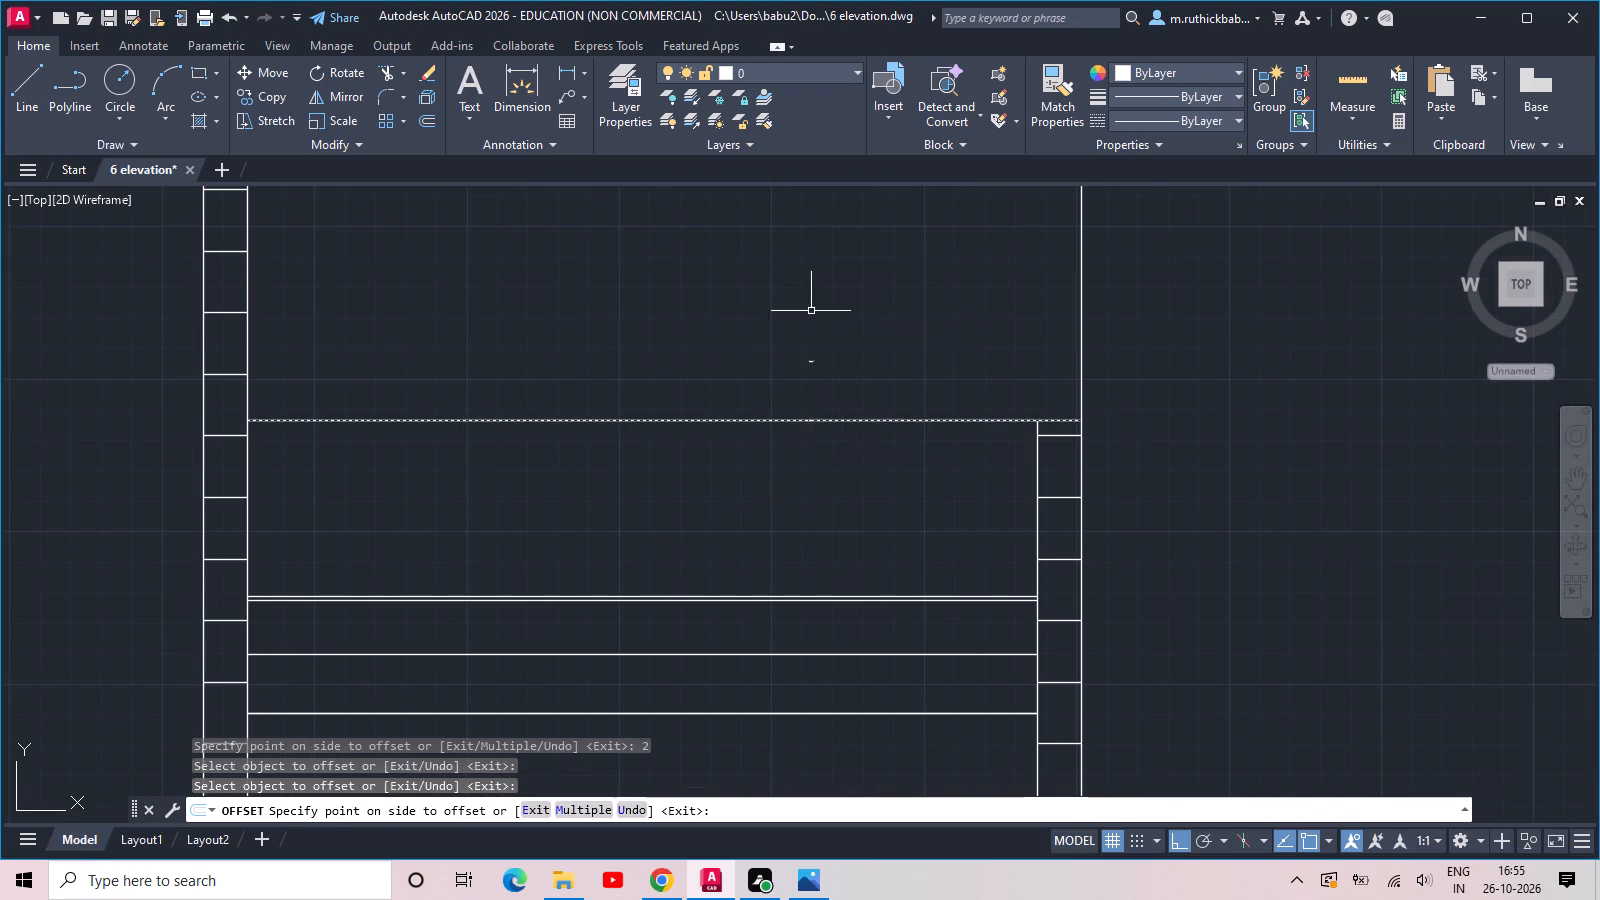
click(817, 362)
click(816, 315)
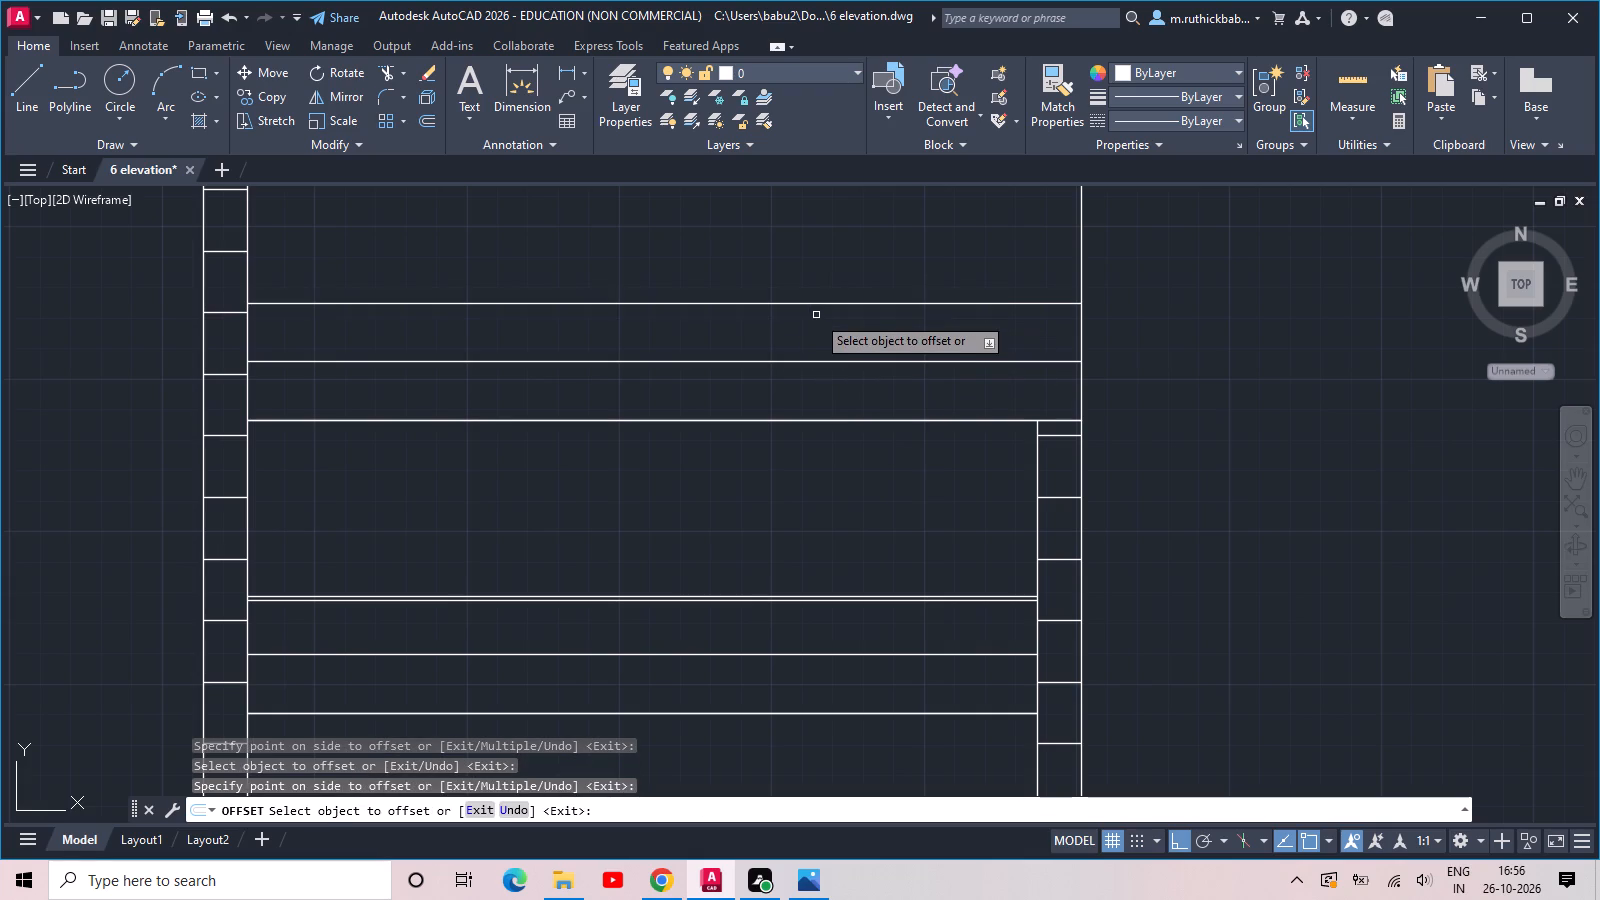
click(829, 301)
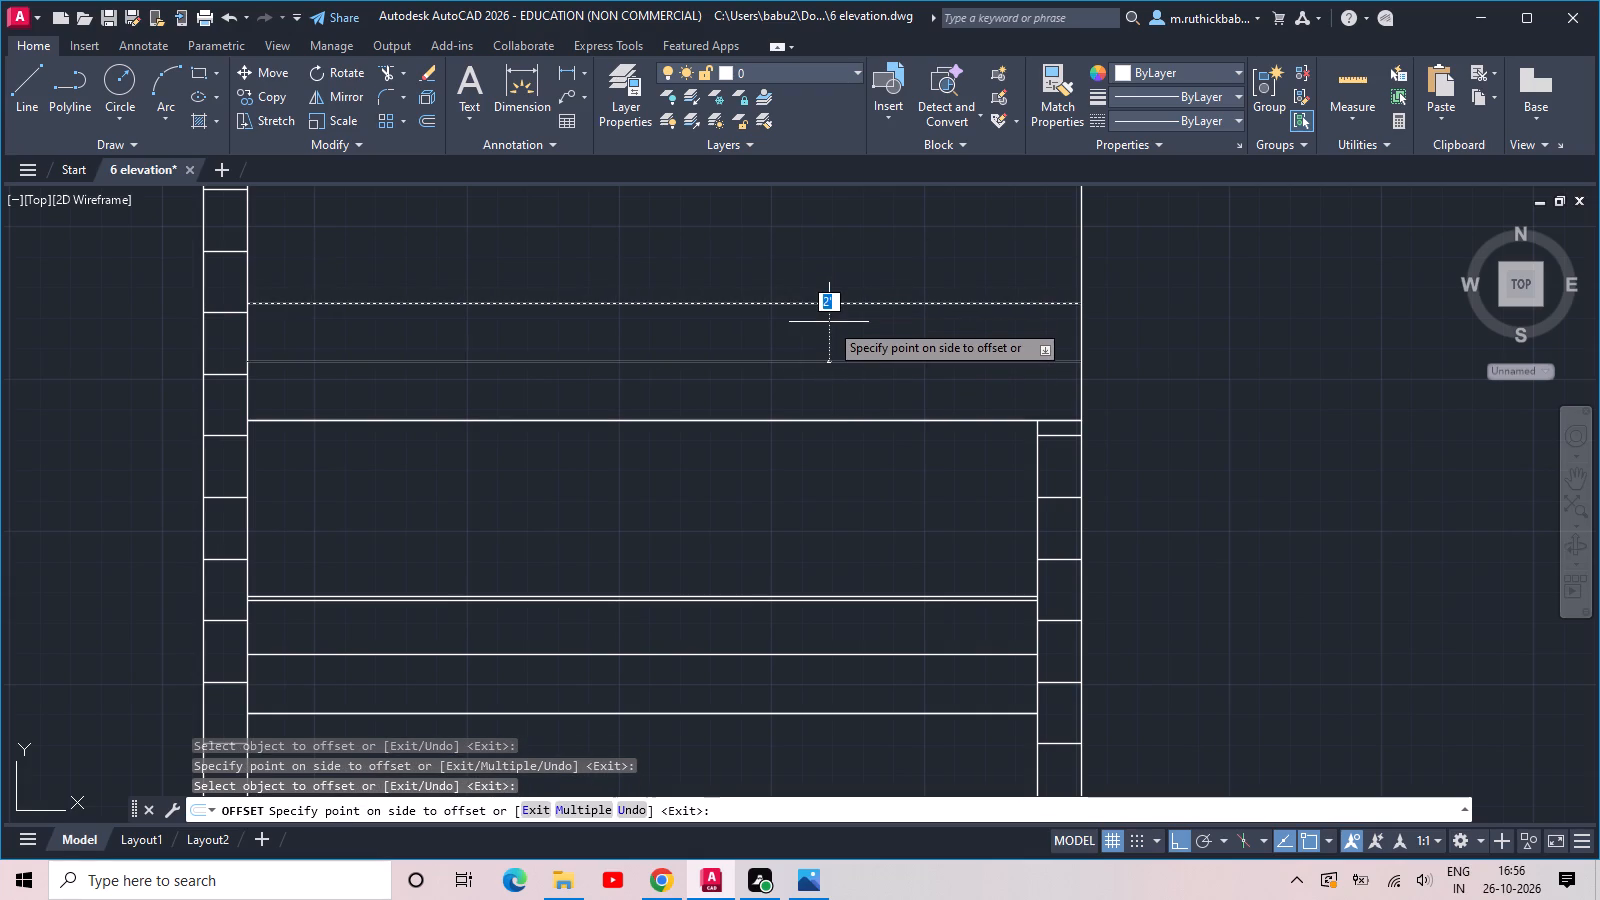
text(2)
key(space)
scroll(829, 322, down, 3)
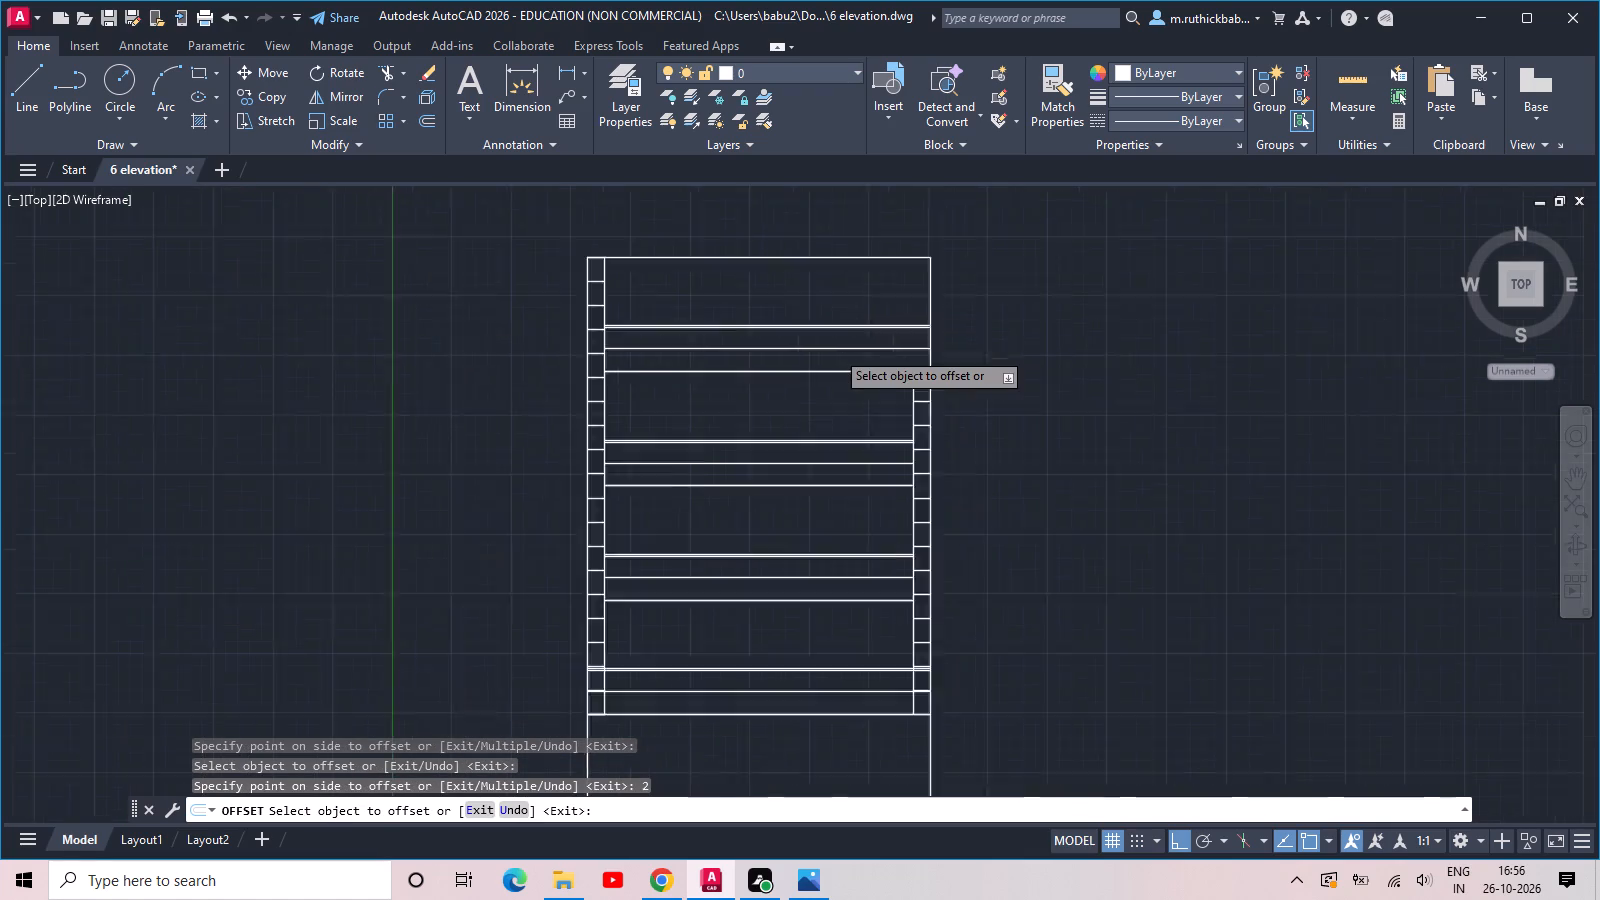
scroll(682, 540, up, 1)
key(Escape)
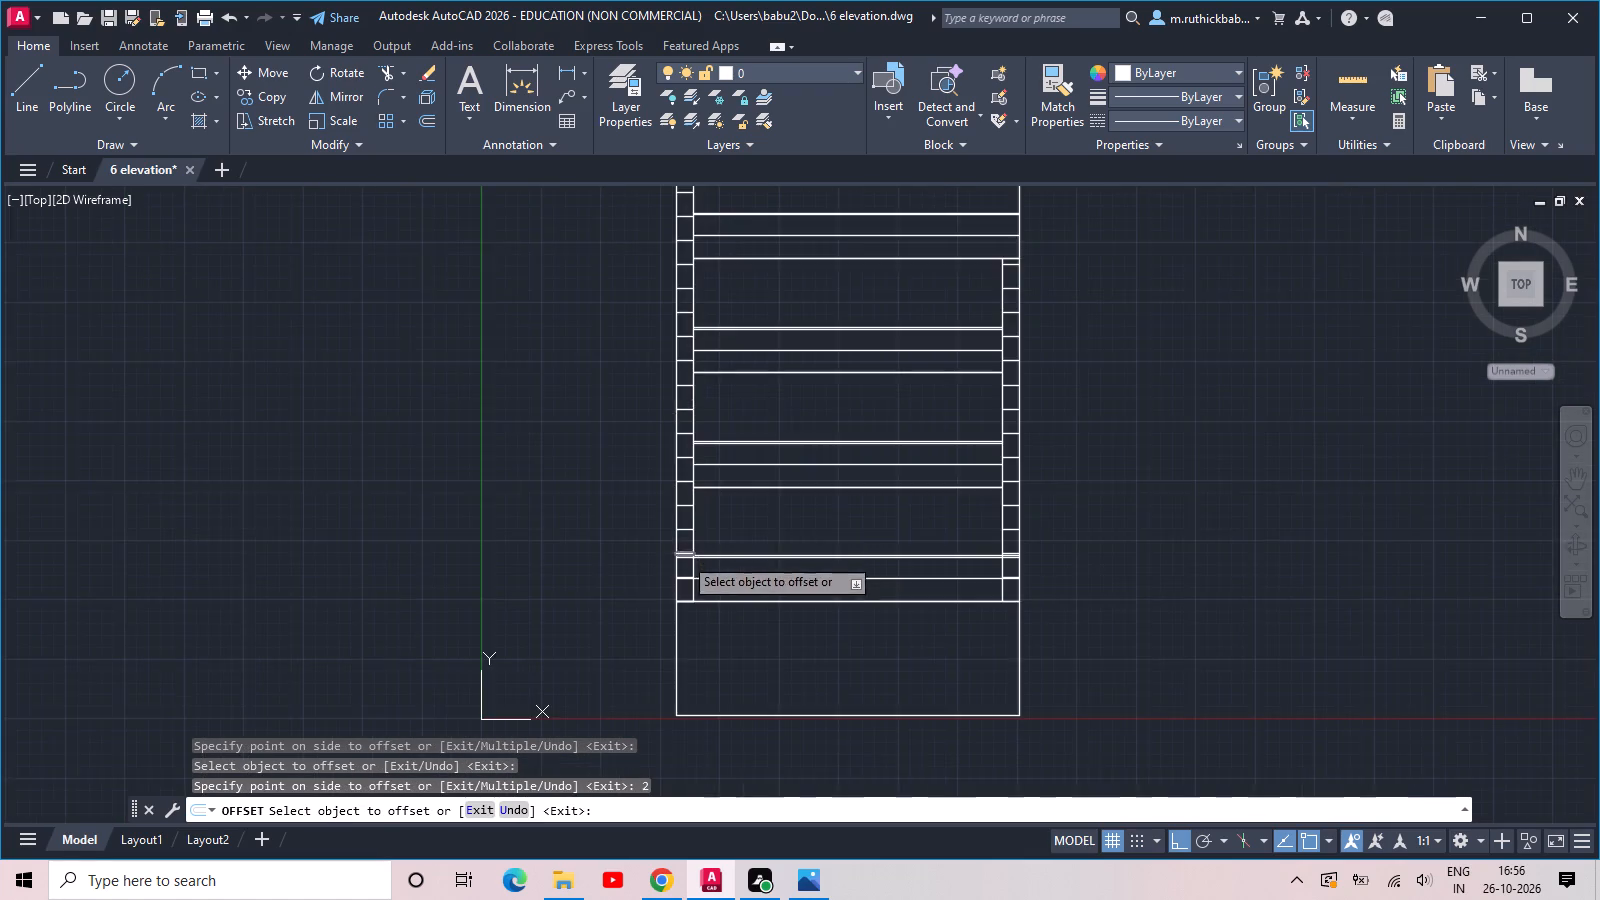
Trim the three lowest-floor offset lines where they cross the left side strip.
scroll(684, 557, up, 6)
scroll(689, 591, down, 2)
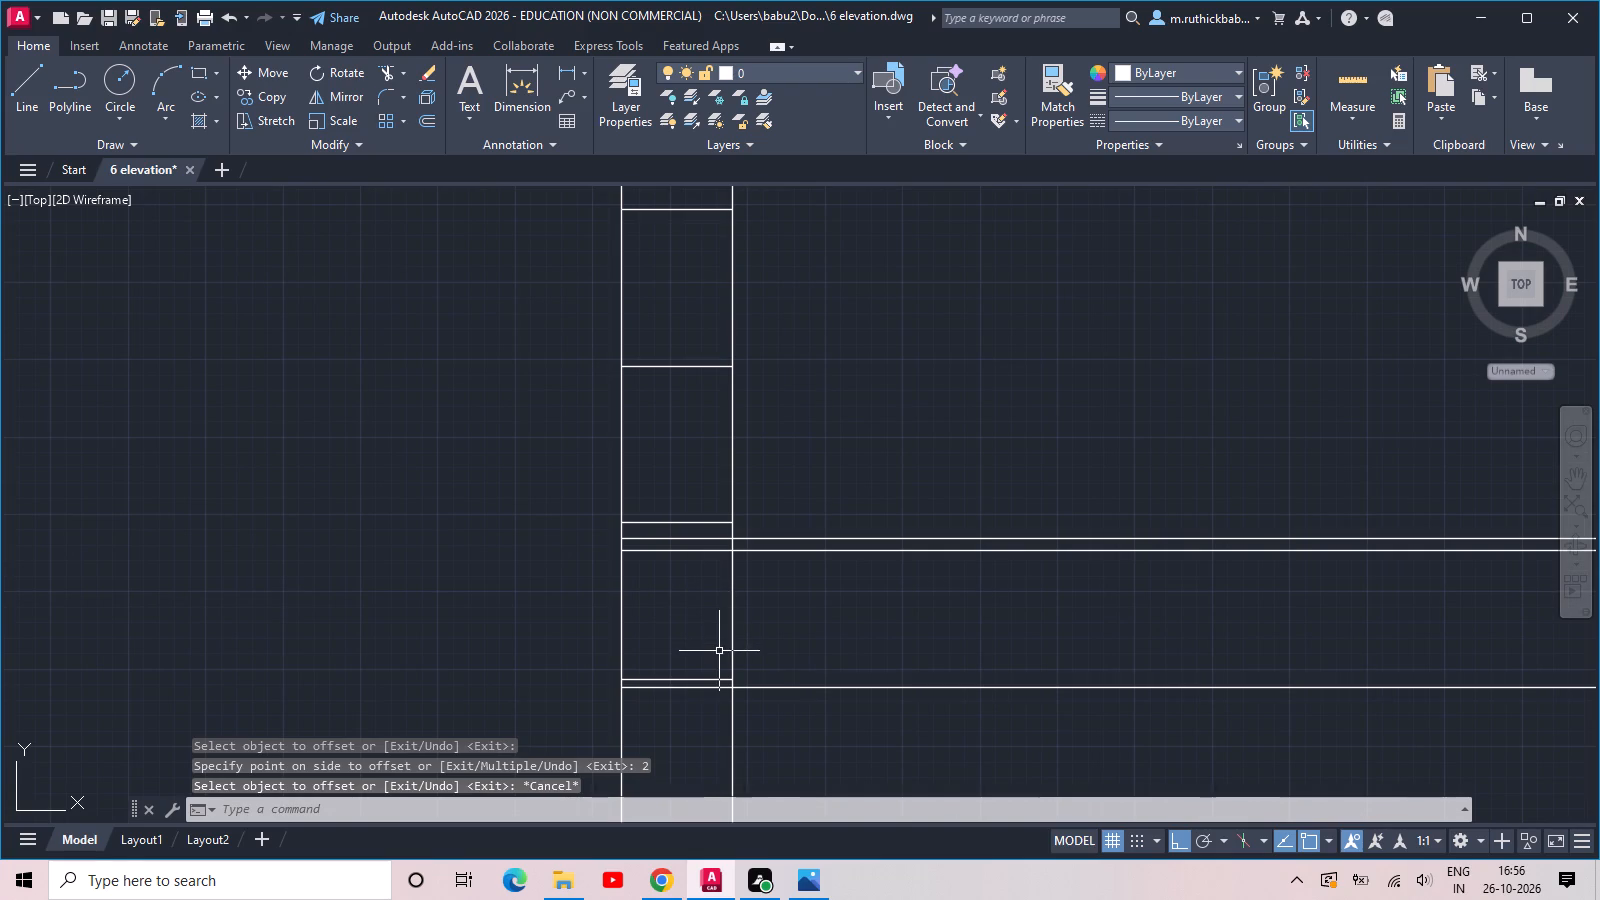
text(tr)
key(space)
key(space)
scroll(711, 689, up, 2)
click(705, 706)
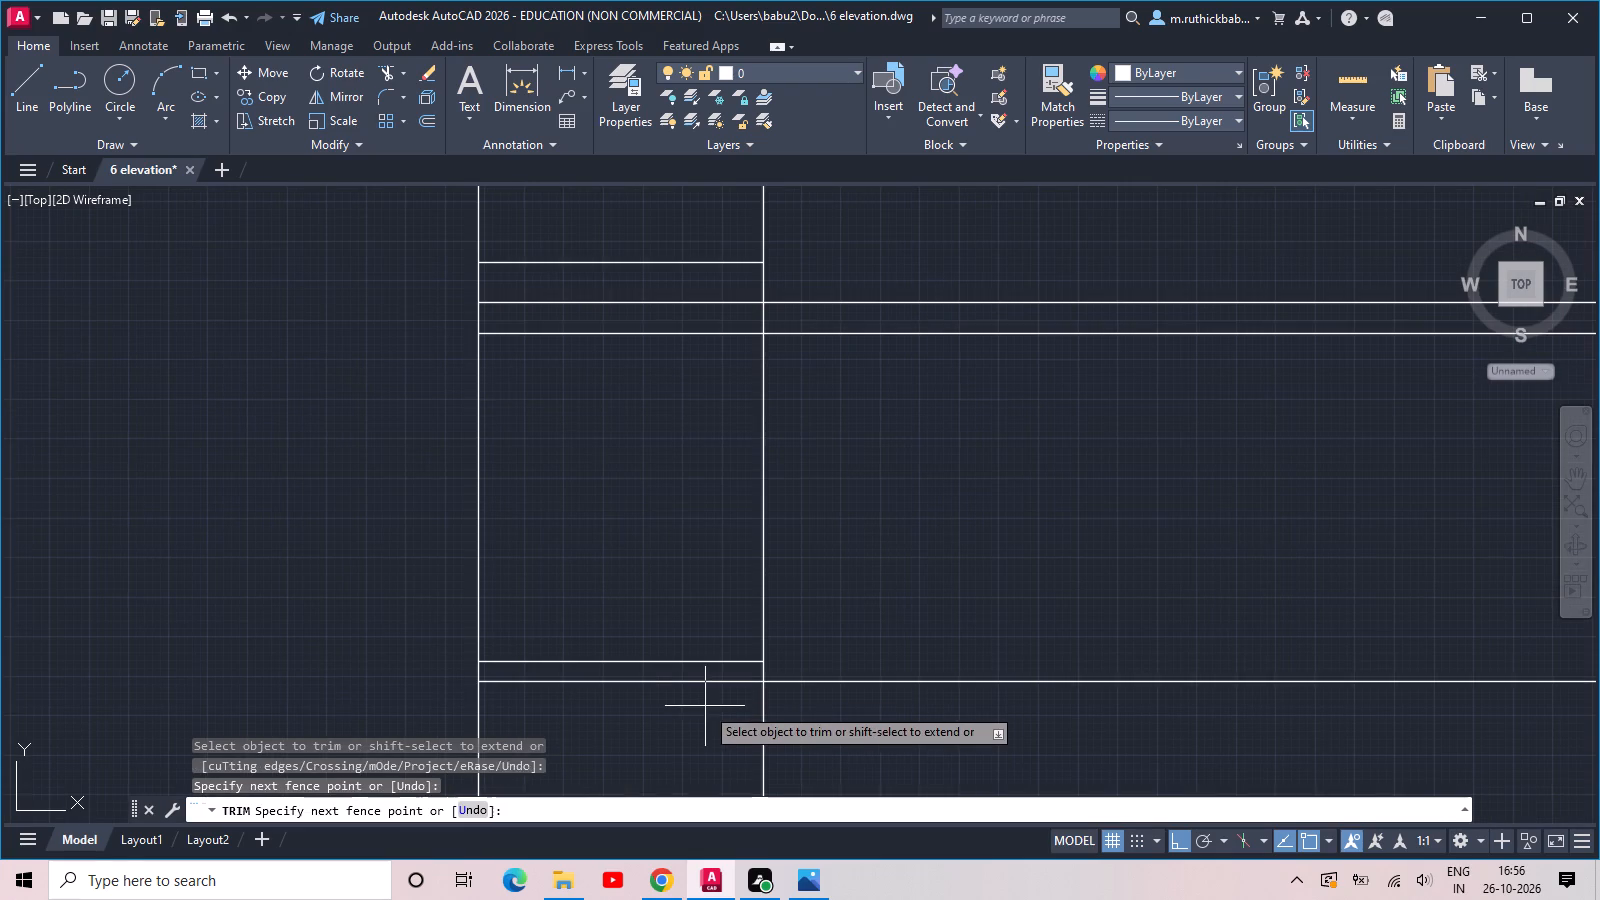
click(695, 674)
click(701, 366)
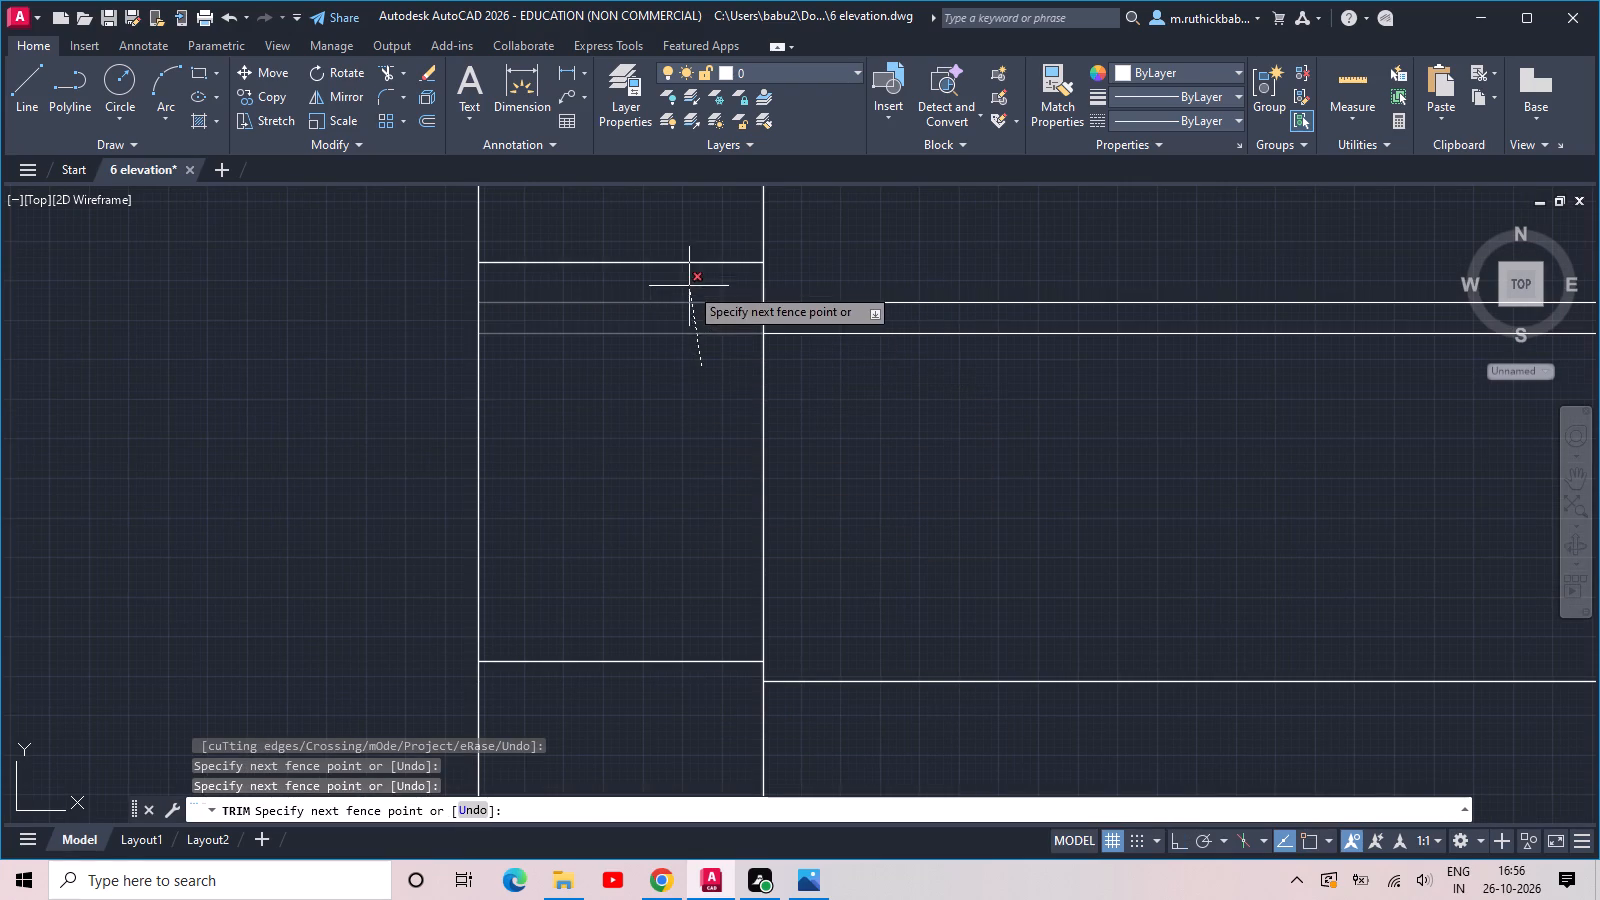
click(689, 285)
Trim the three lowest-floor offset lines where they cross the right side strip.
scroll(684, 299, down, 2)
middle_drag(672, 263, 809, 899)
middle_drag(830, 529, 796, 779)
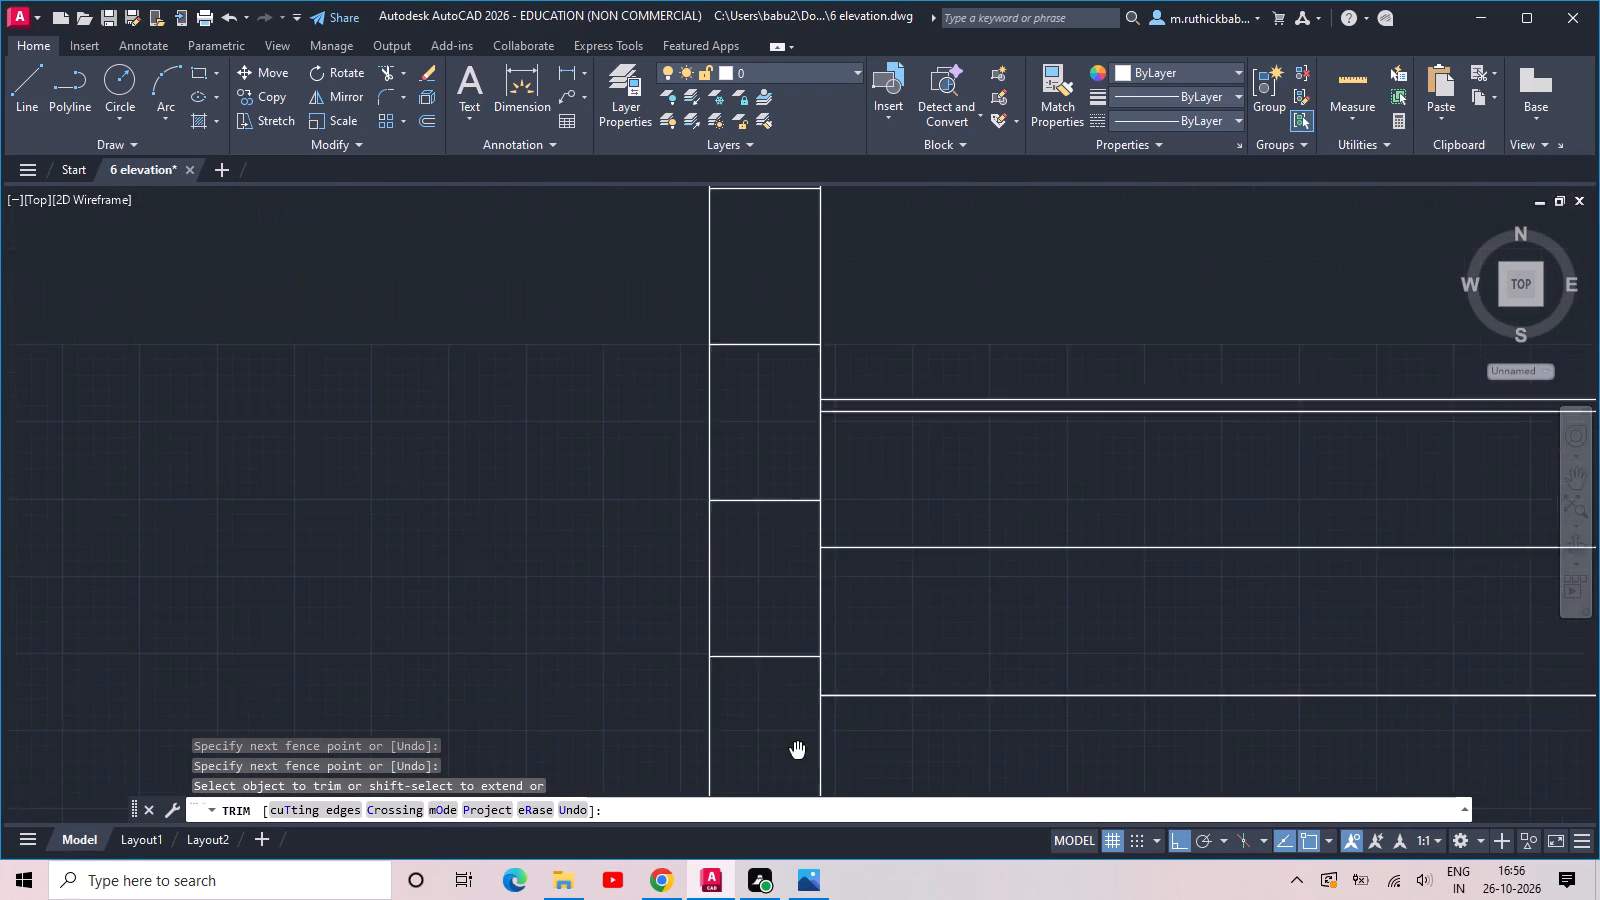
middle_drag(796, 779, 794, 839)
scroll(793, 511, down, 1)
scroll(832, 611, down, 1)
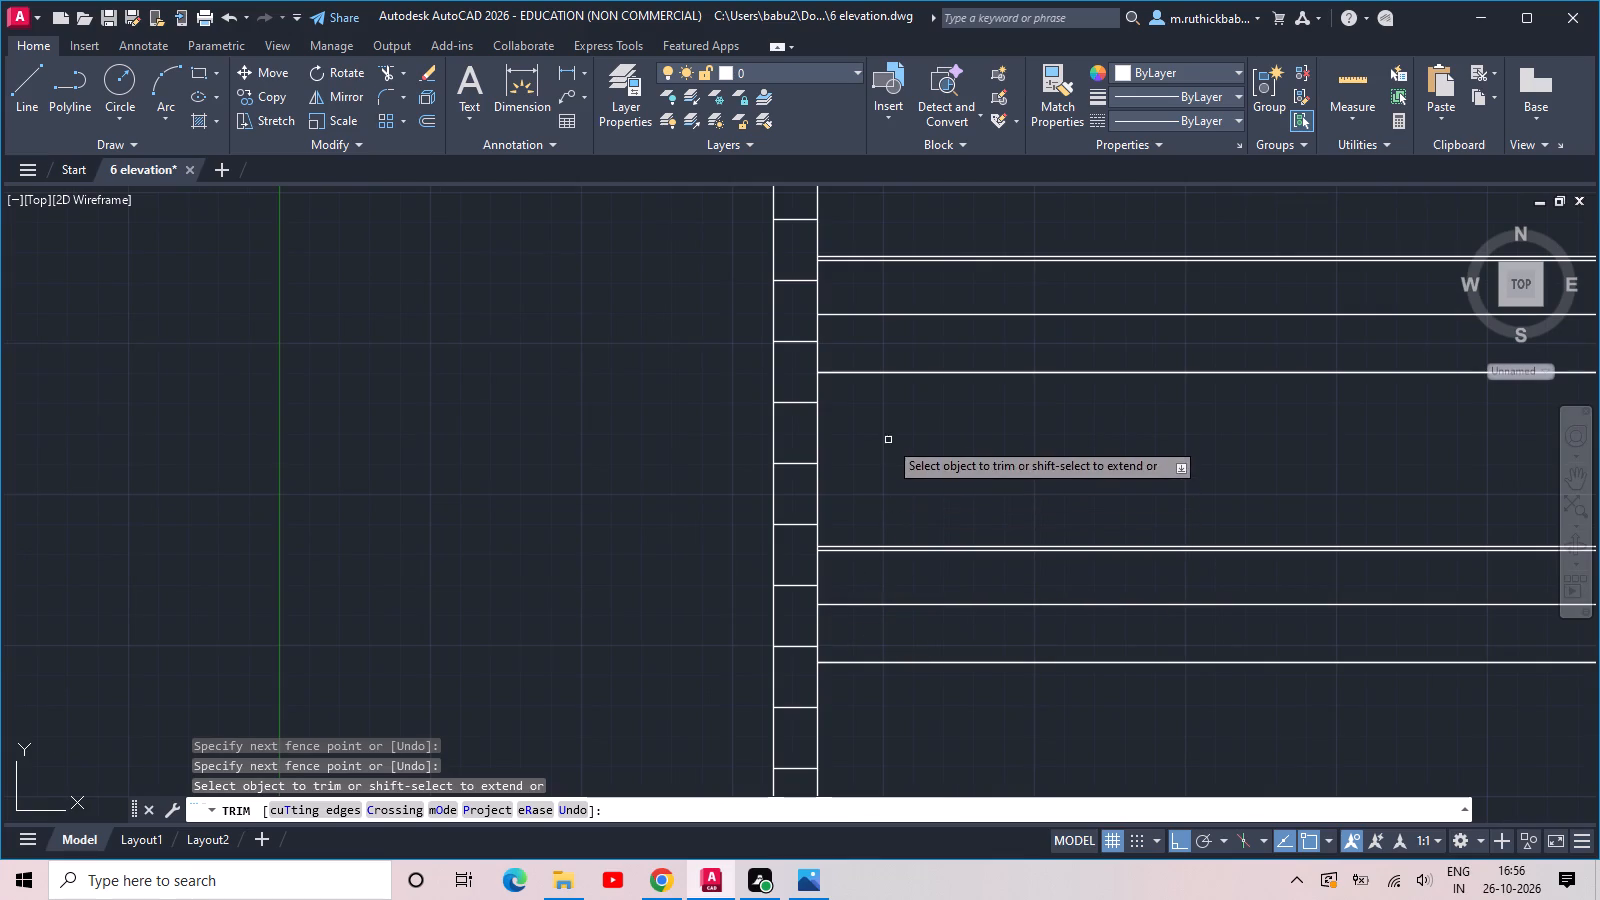
middle_drag(887, 439, 641, 595)
scroll(613, 570, down, 2)
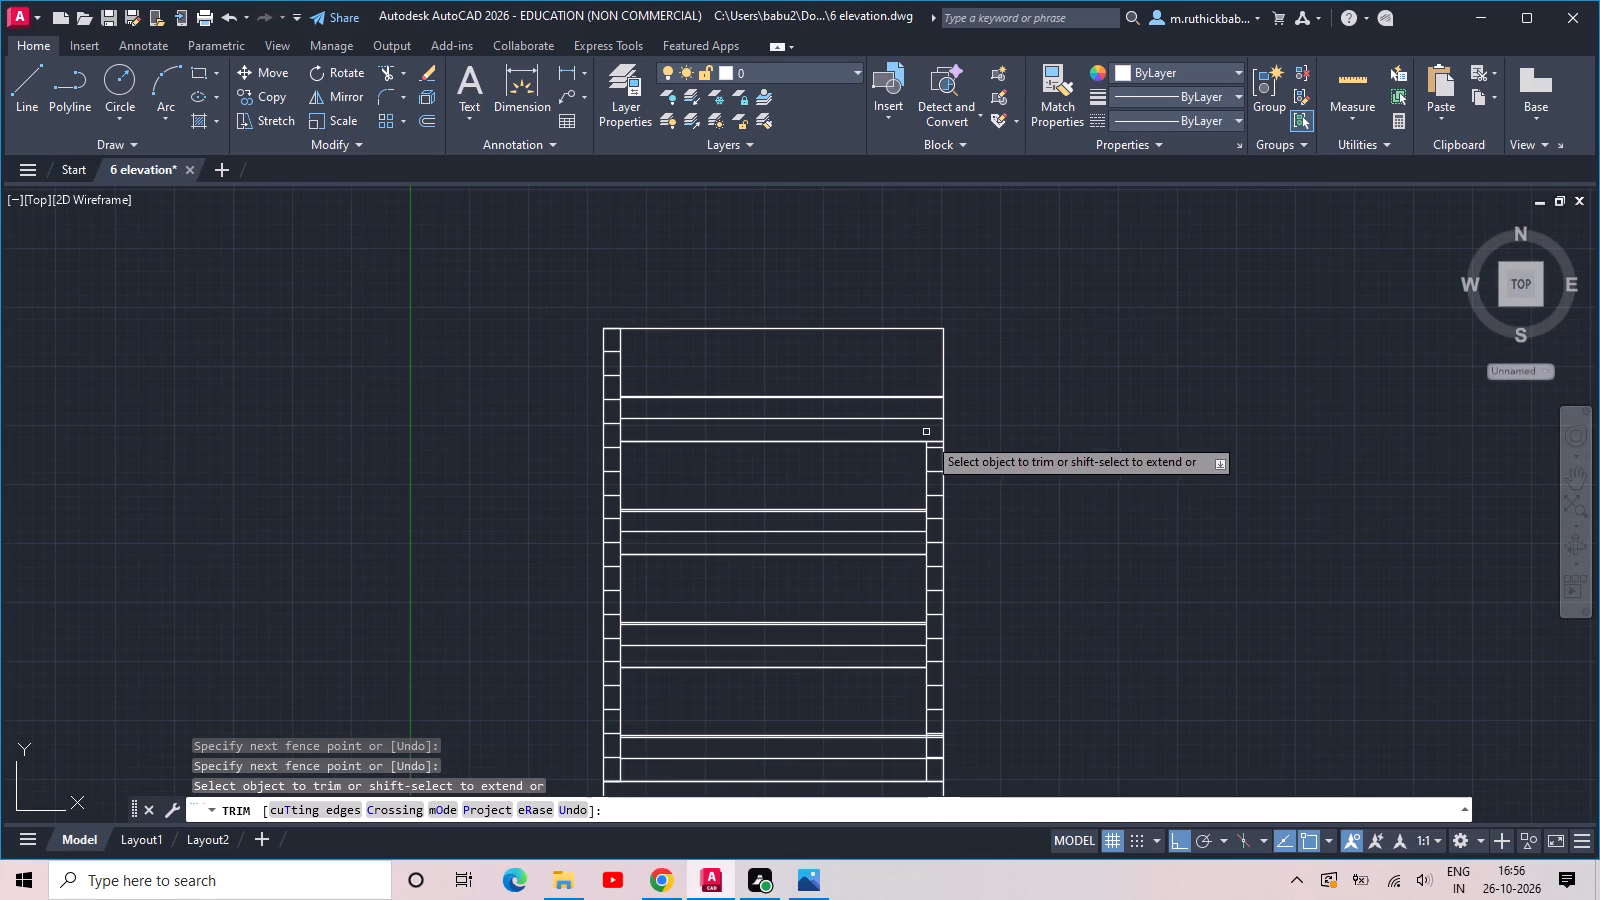
scroll(924, 763, up, 3)
middle_drag(935, 772, 947, 735)
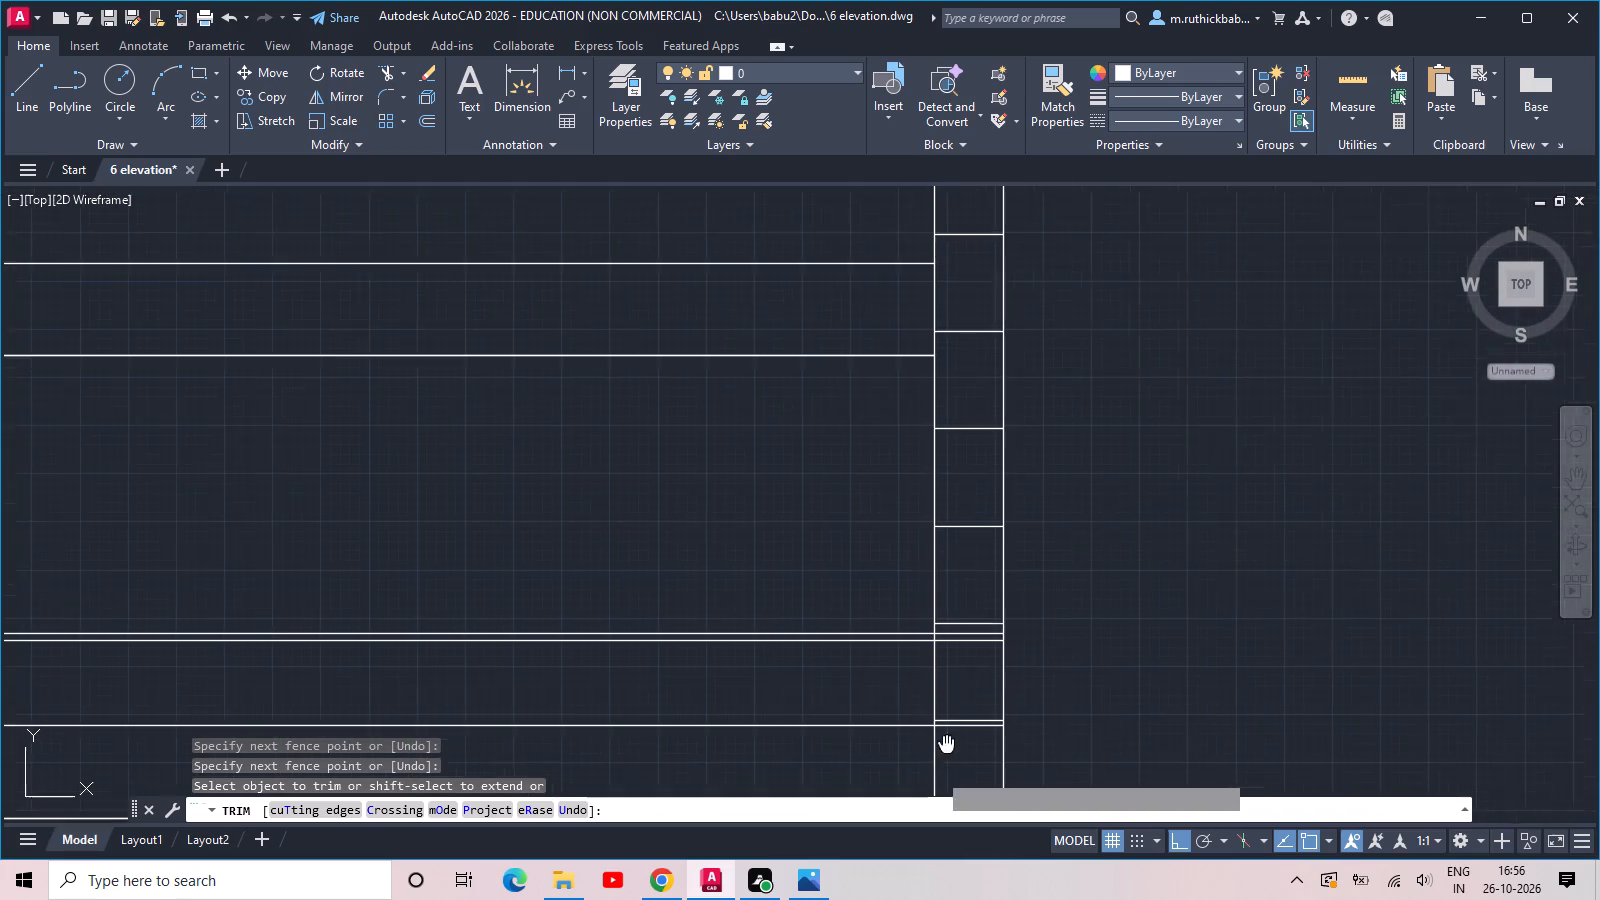
middle_drag(947, 735, 896, 623)
scroll(906, 612, up, 2)
click(915, 591)
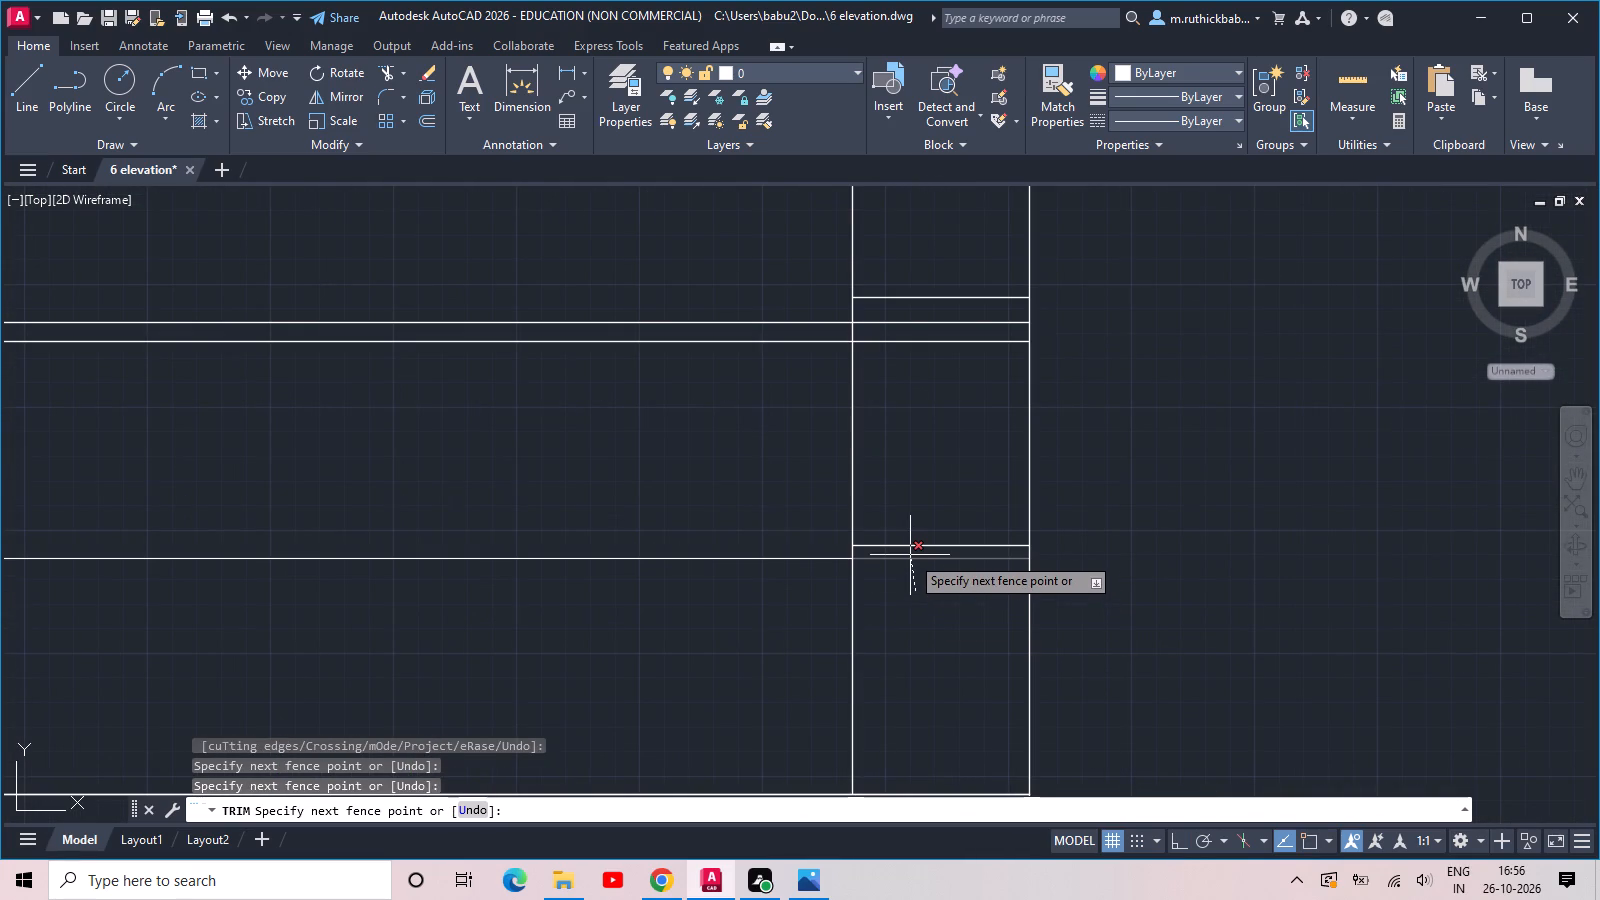
click(910, 555)
click(934, 362)
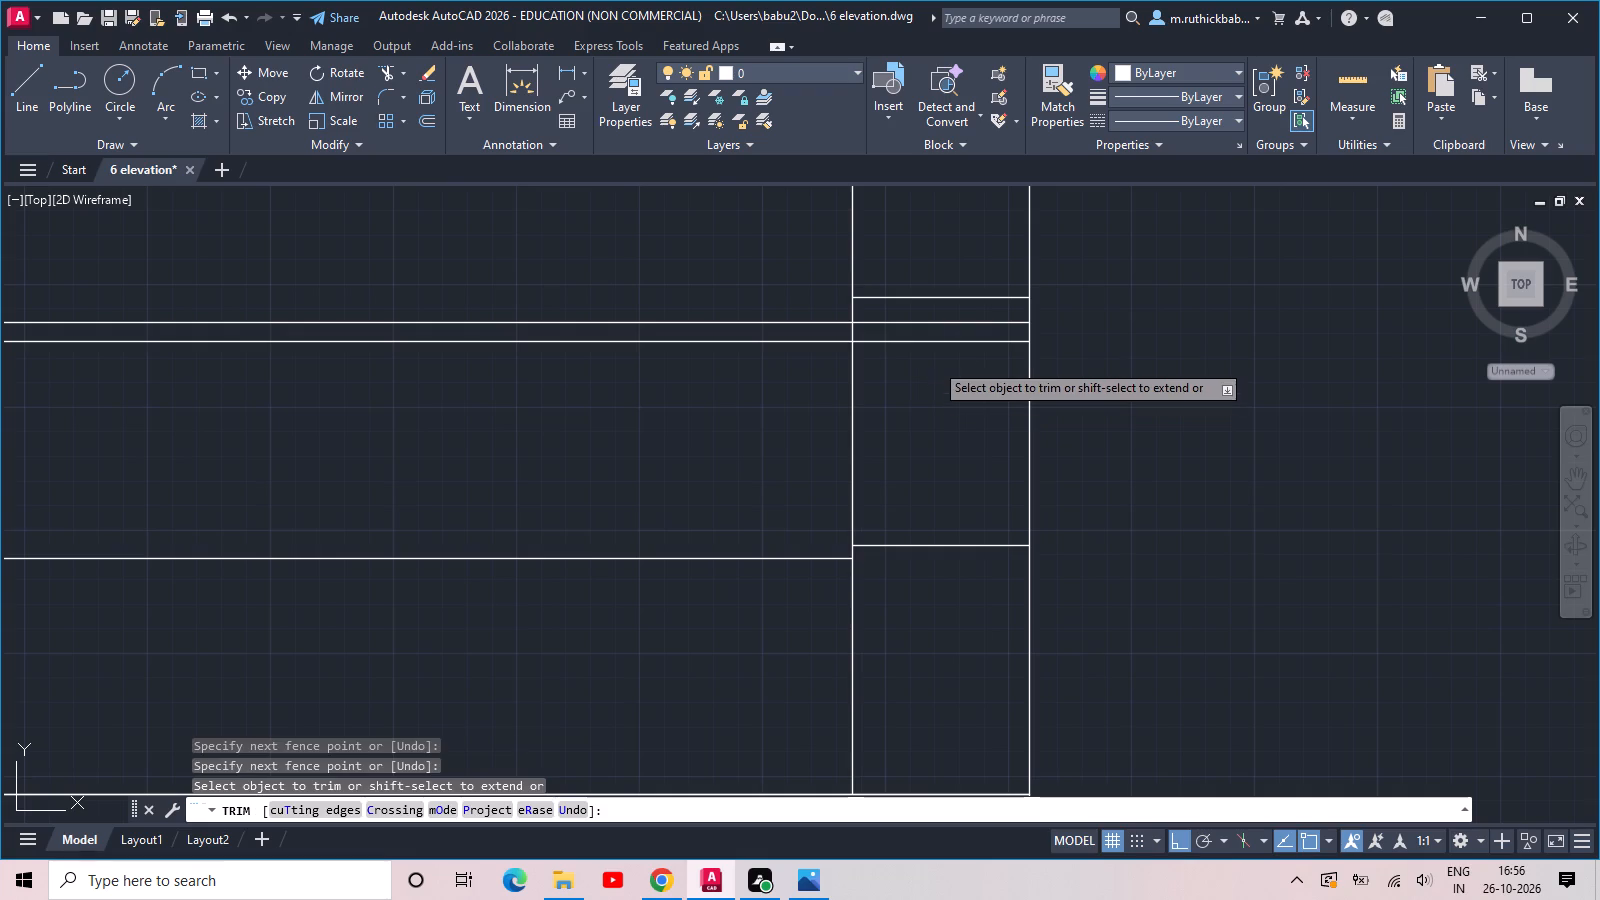
click(896, 317)
Look over the floor bands and side strips across the whole elevation.
scroll(896, 324, down, 4)
middle_drag(825, 425, 882, 572)
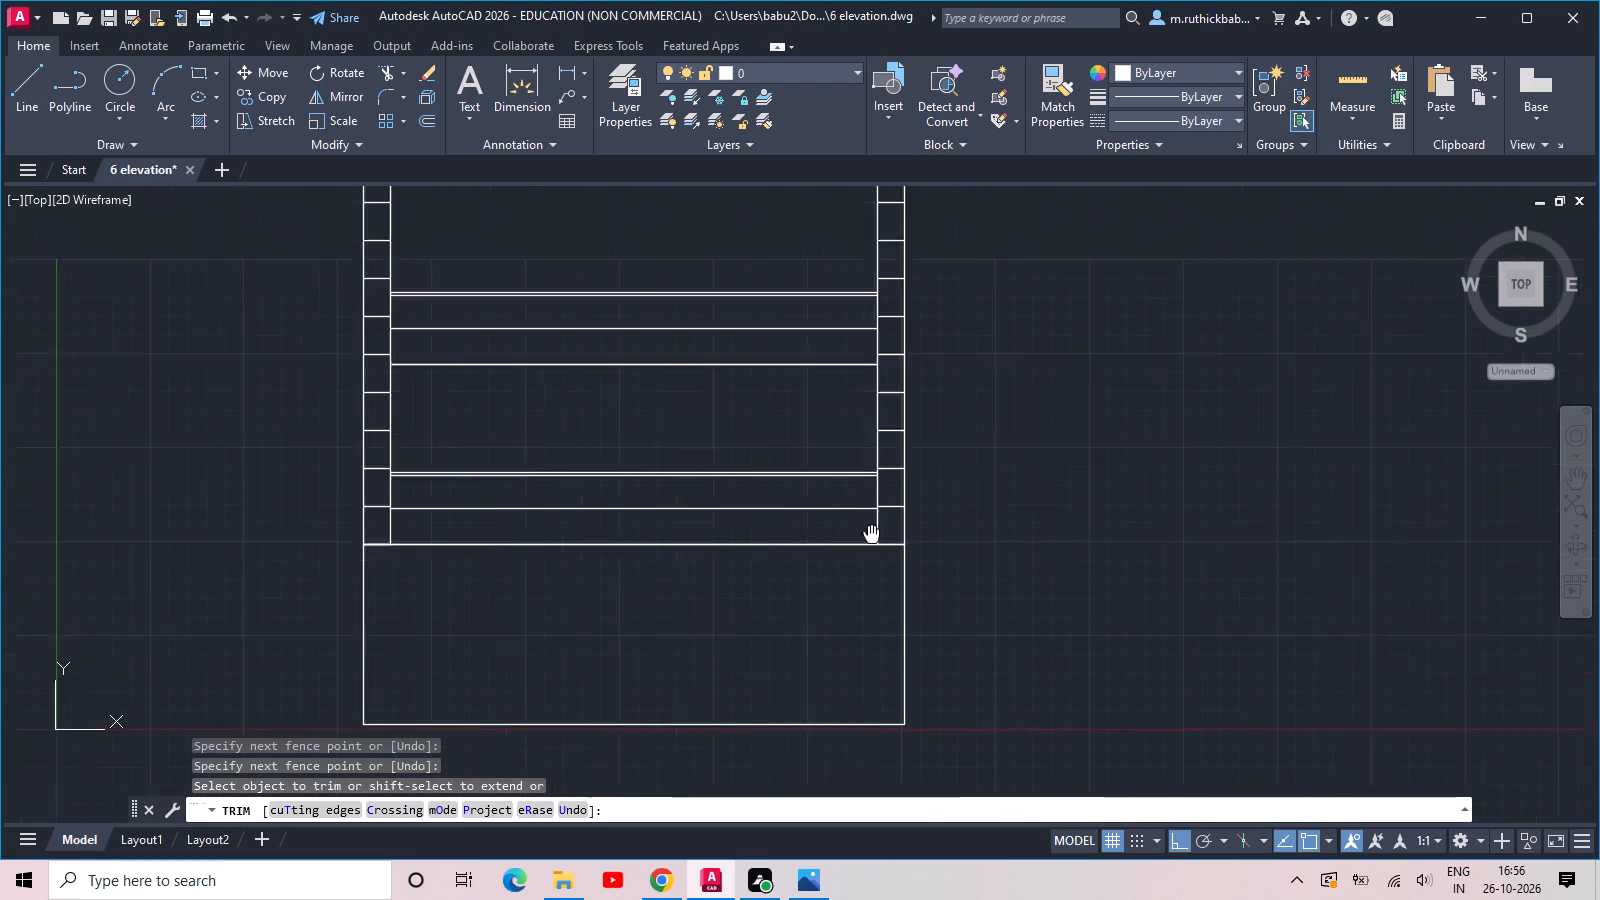
middle_drag(882, 572, 933, 727)
scroll(896, 313, down, 1)
middle_drag(896, 313, 896, 427)
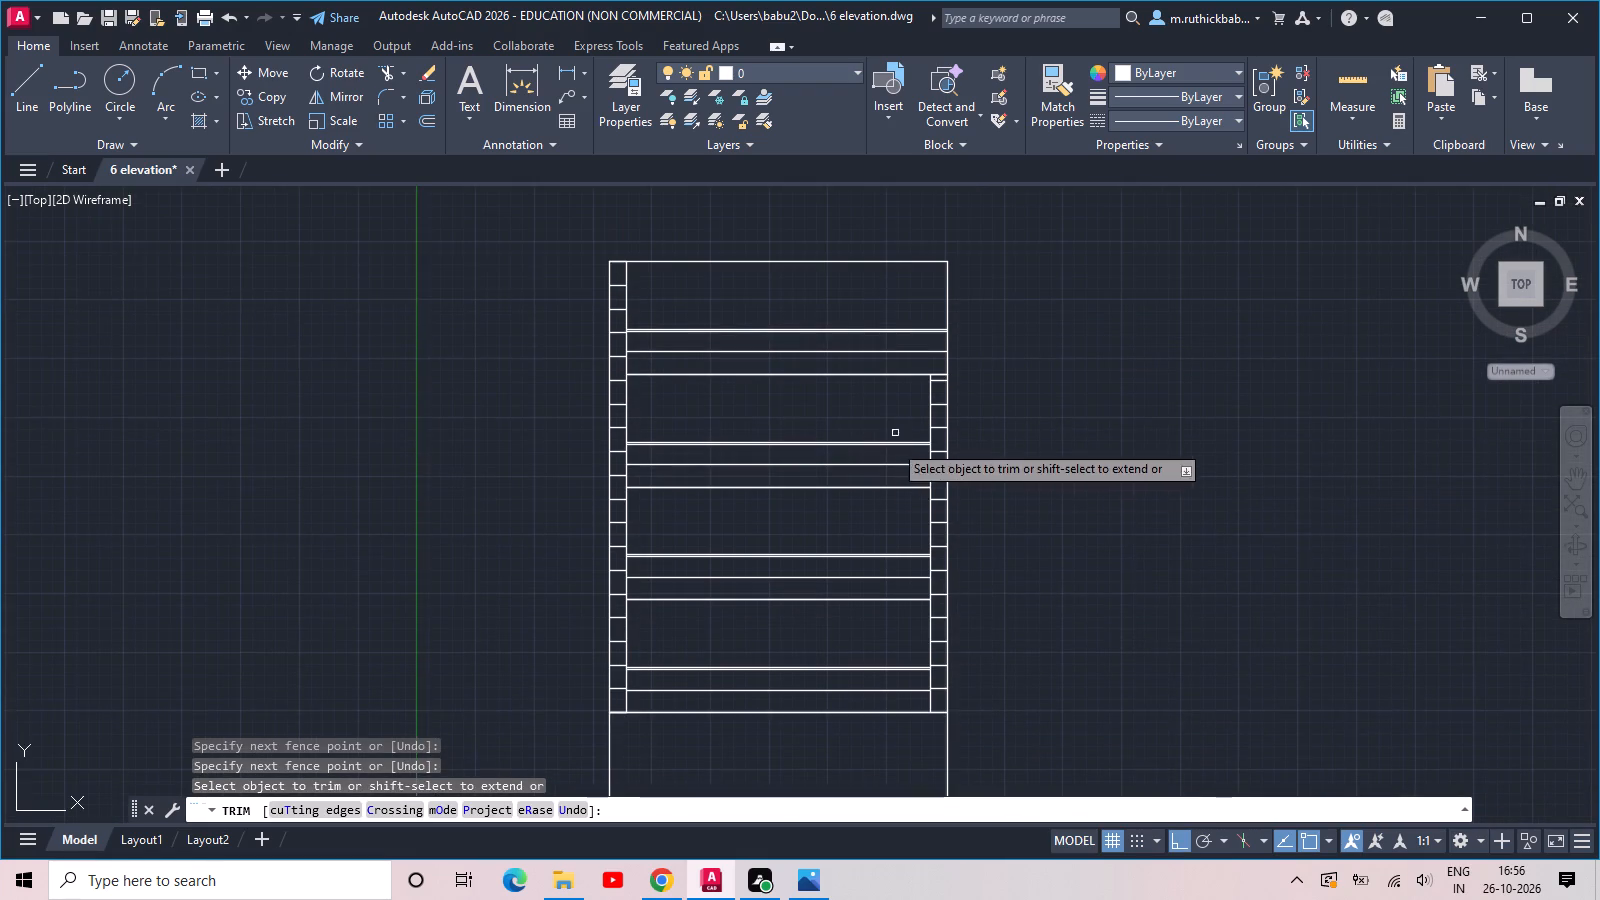
scroll(766, 429, up, 2)
scroll(766, 429, down, 3)
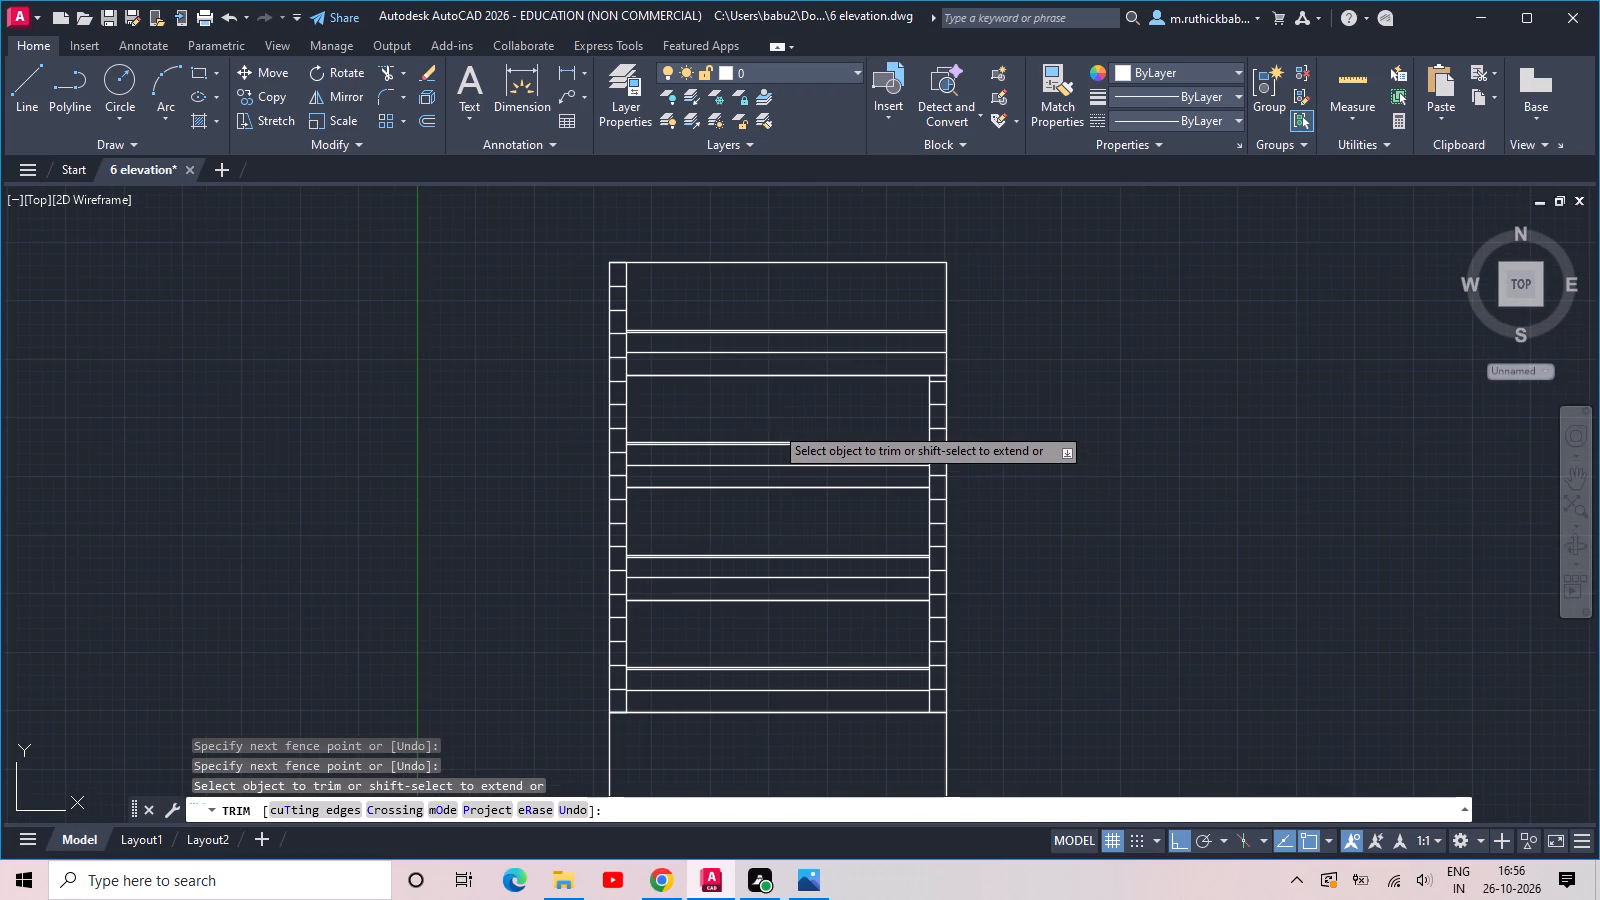
scroll(774, 425, up, 1)
scroll(774, 425, down, 1)
scroll(774, 425, up, 1)
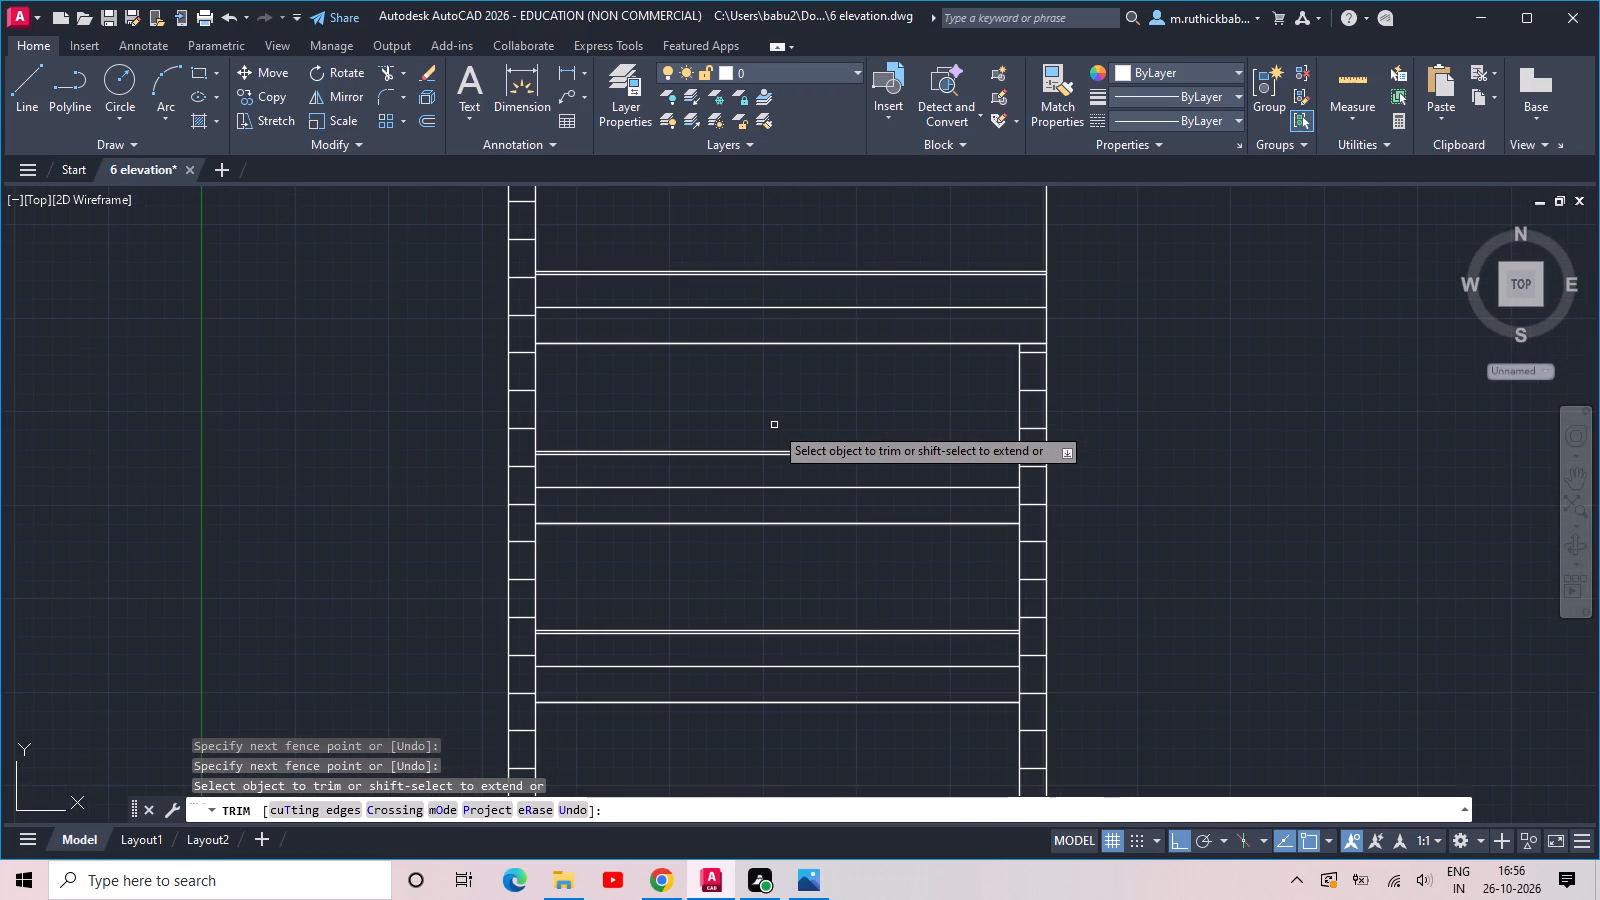
scroll(774, 425, down, 1)
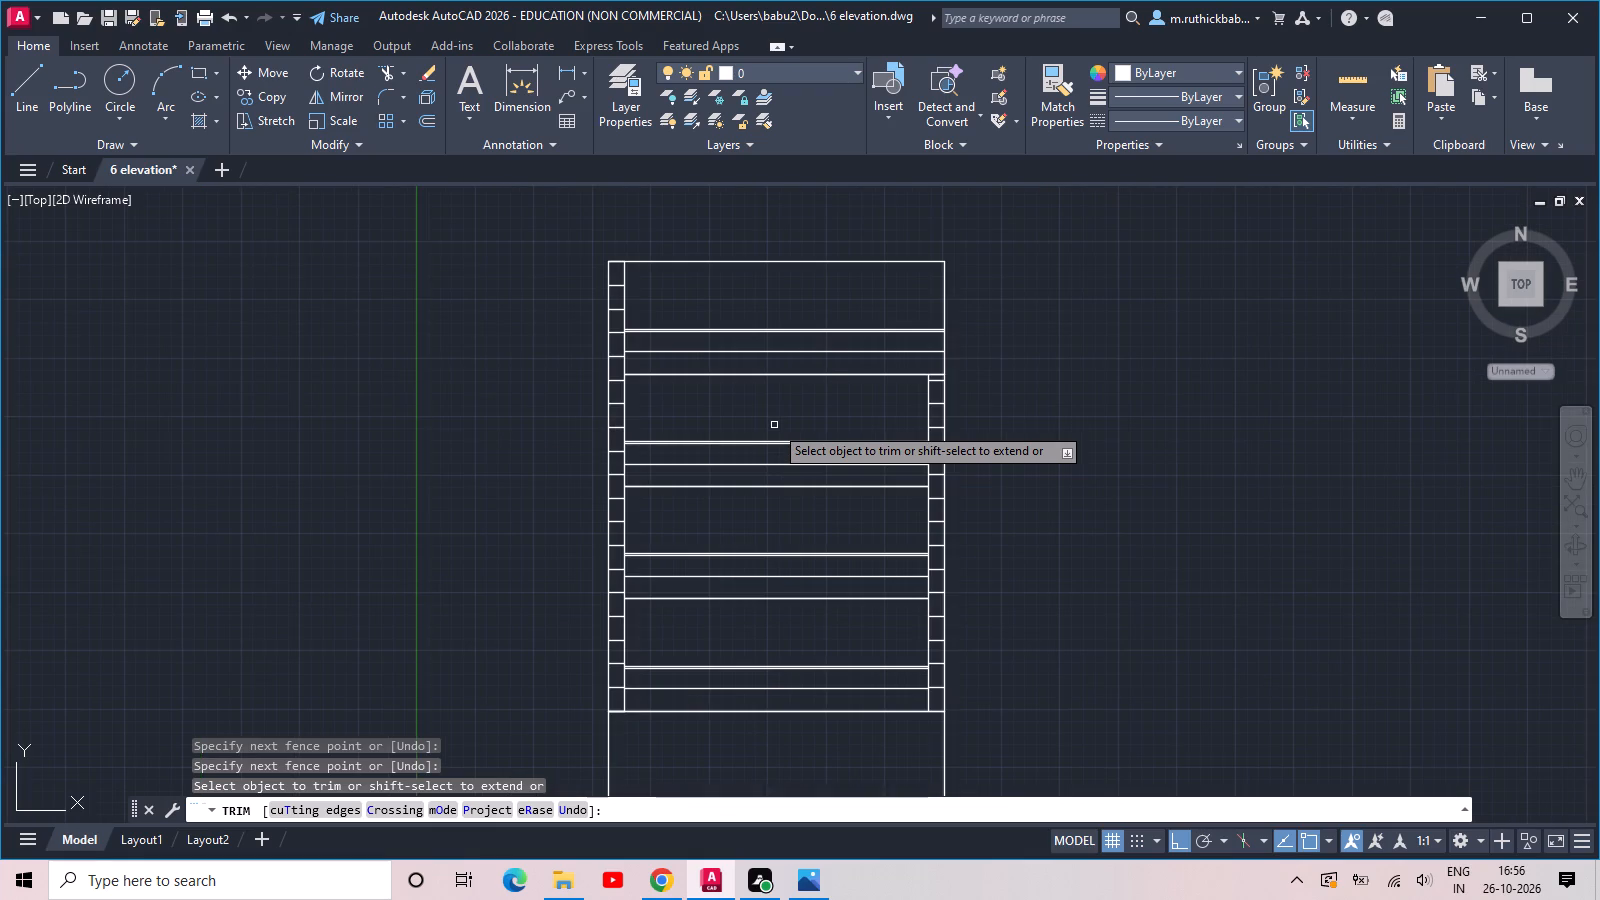
key(Escape)
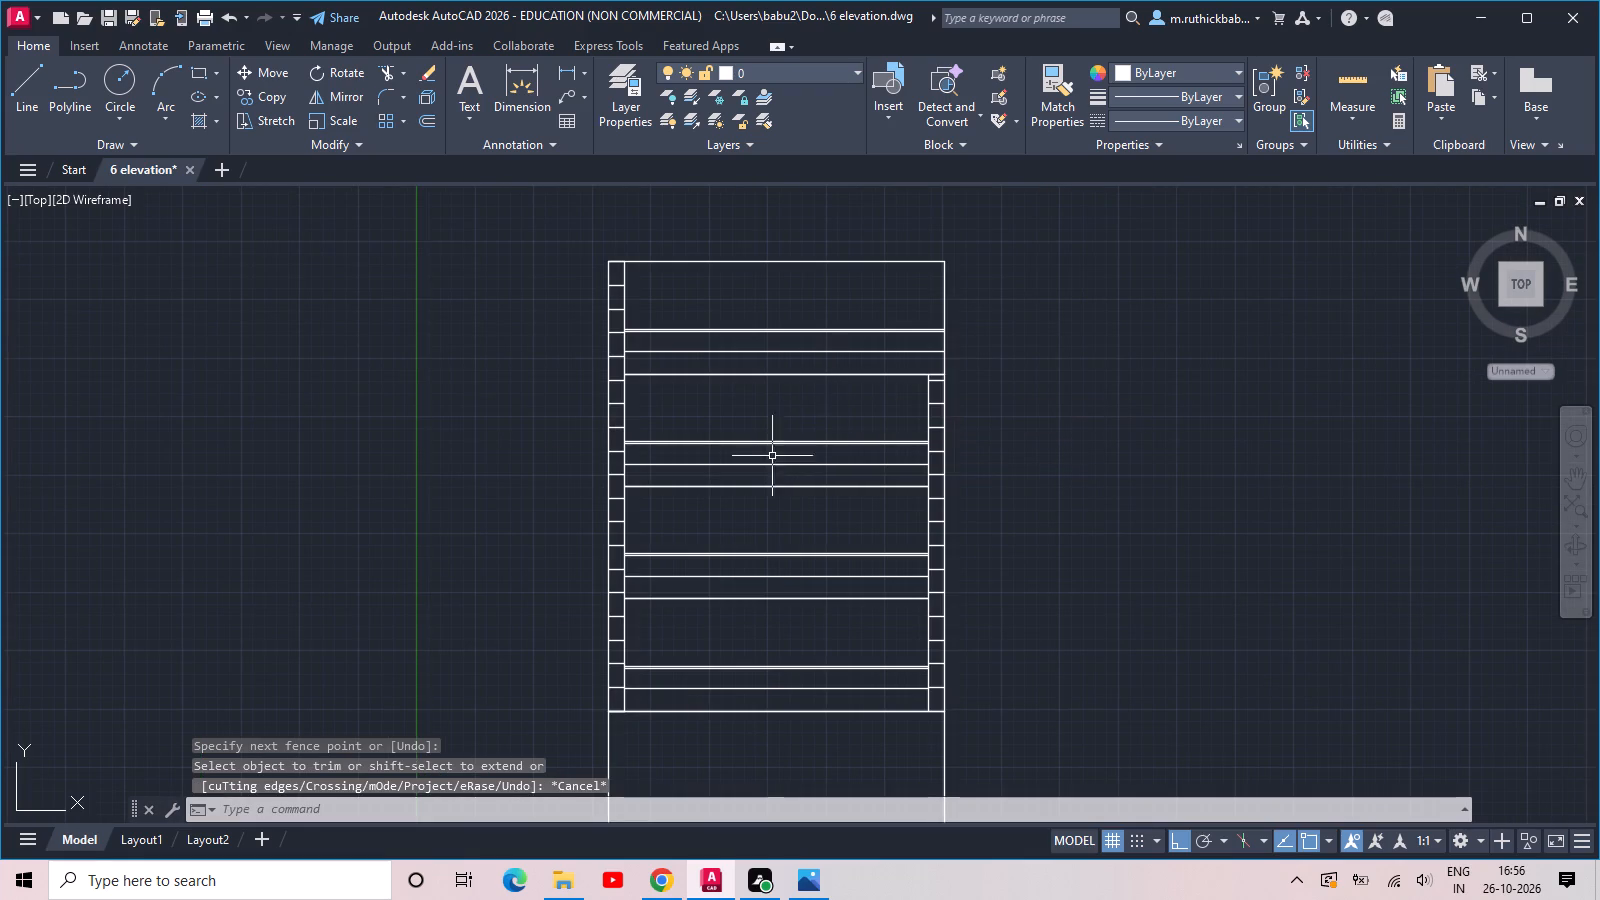
middle_drag(739, 515, 835, 490)
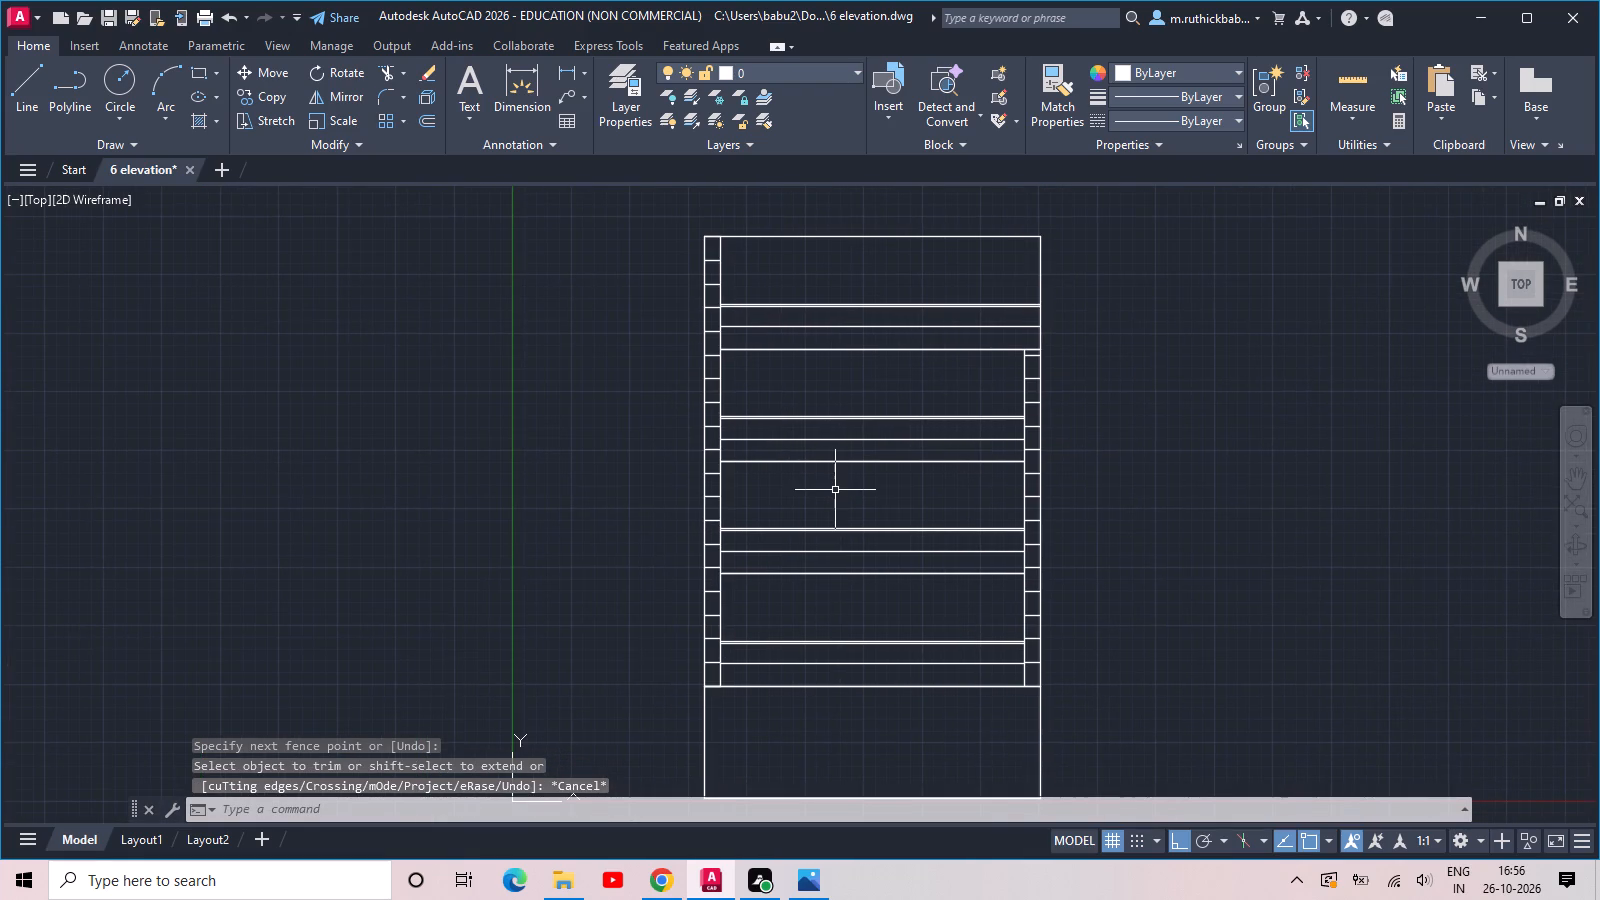
middle_drag(823, 495, 773, 519)
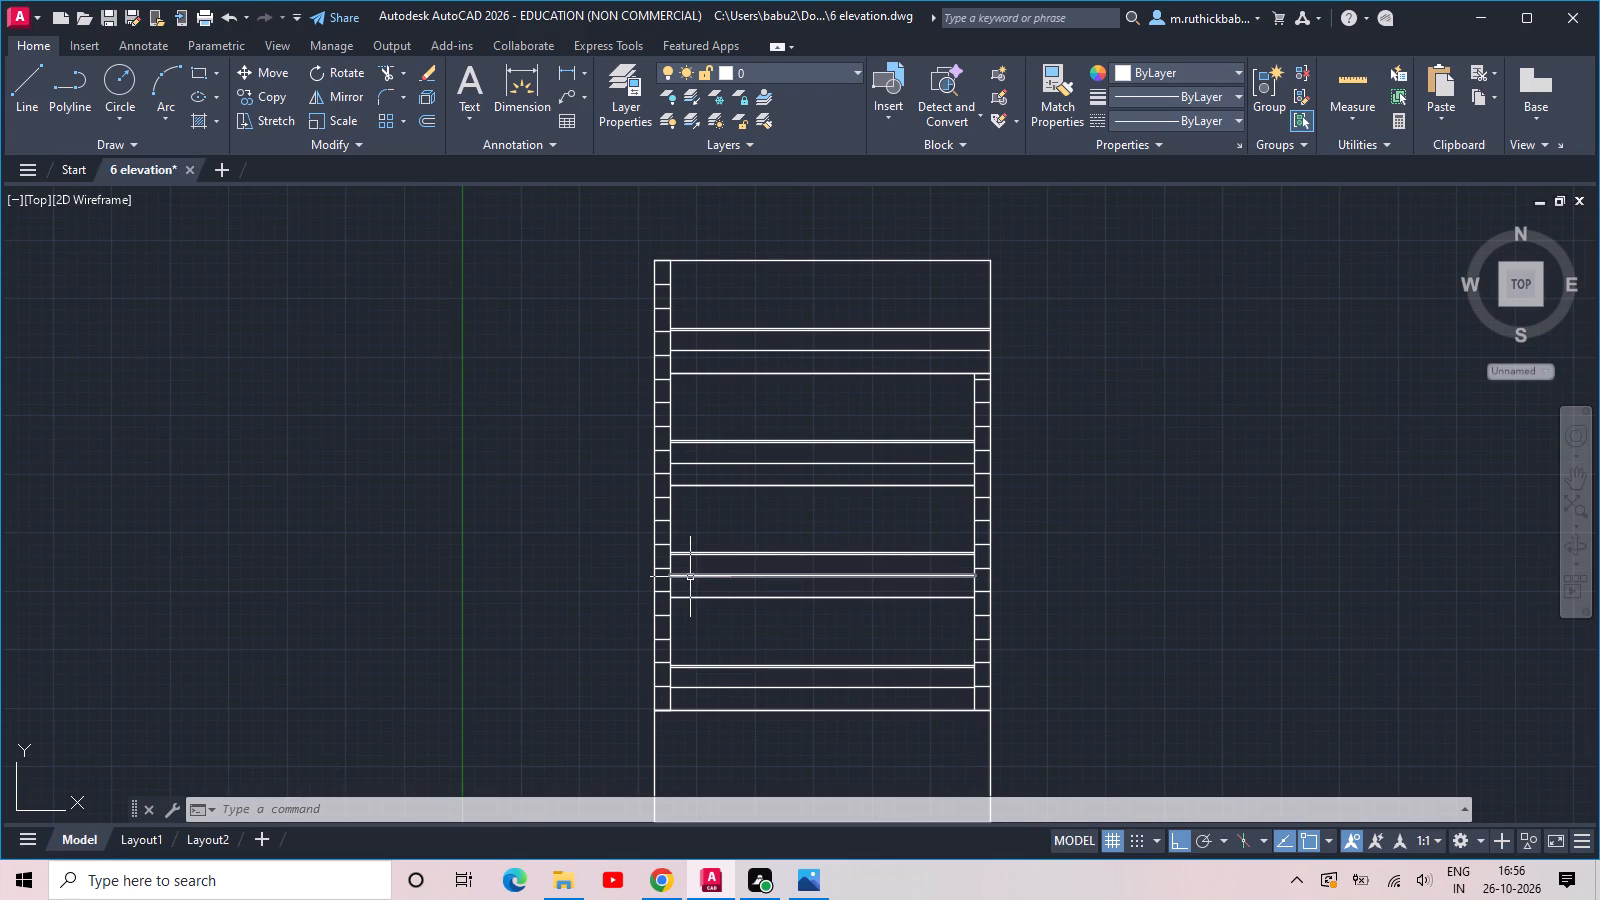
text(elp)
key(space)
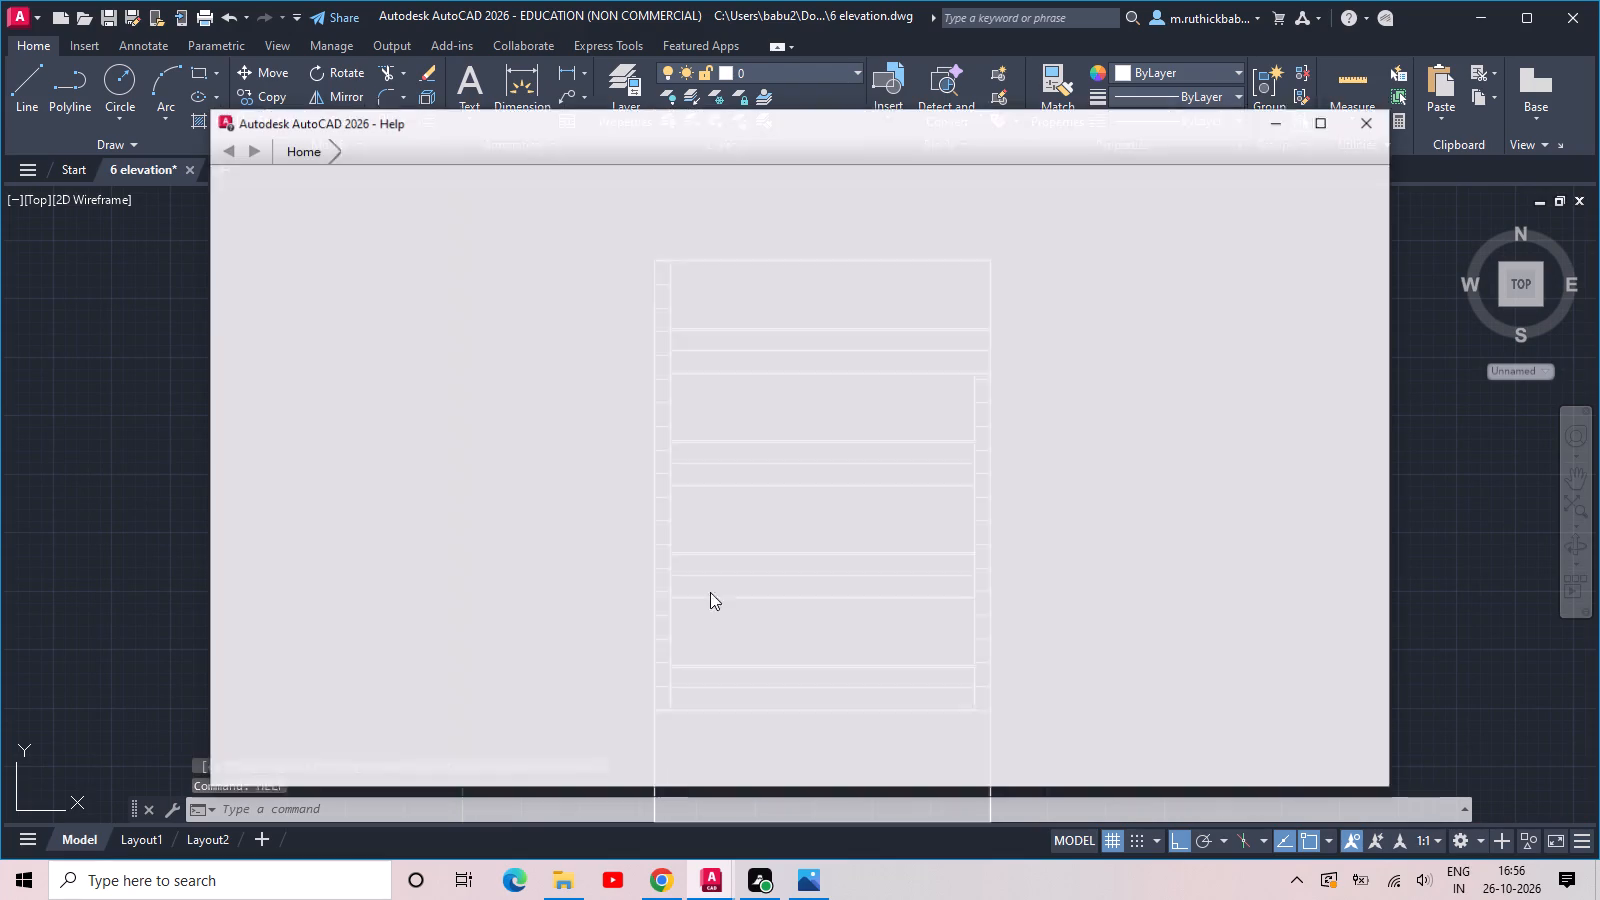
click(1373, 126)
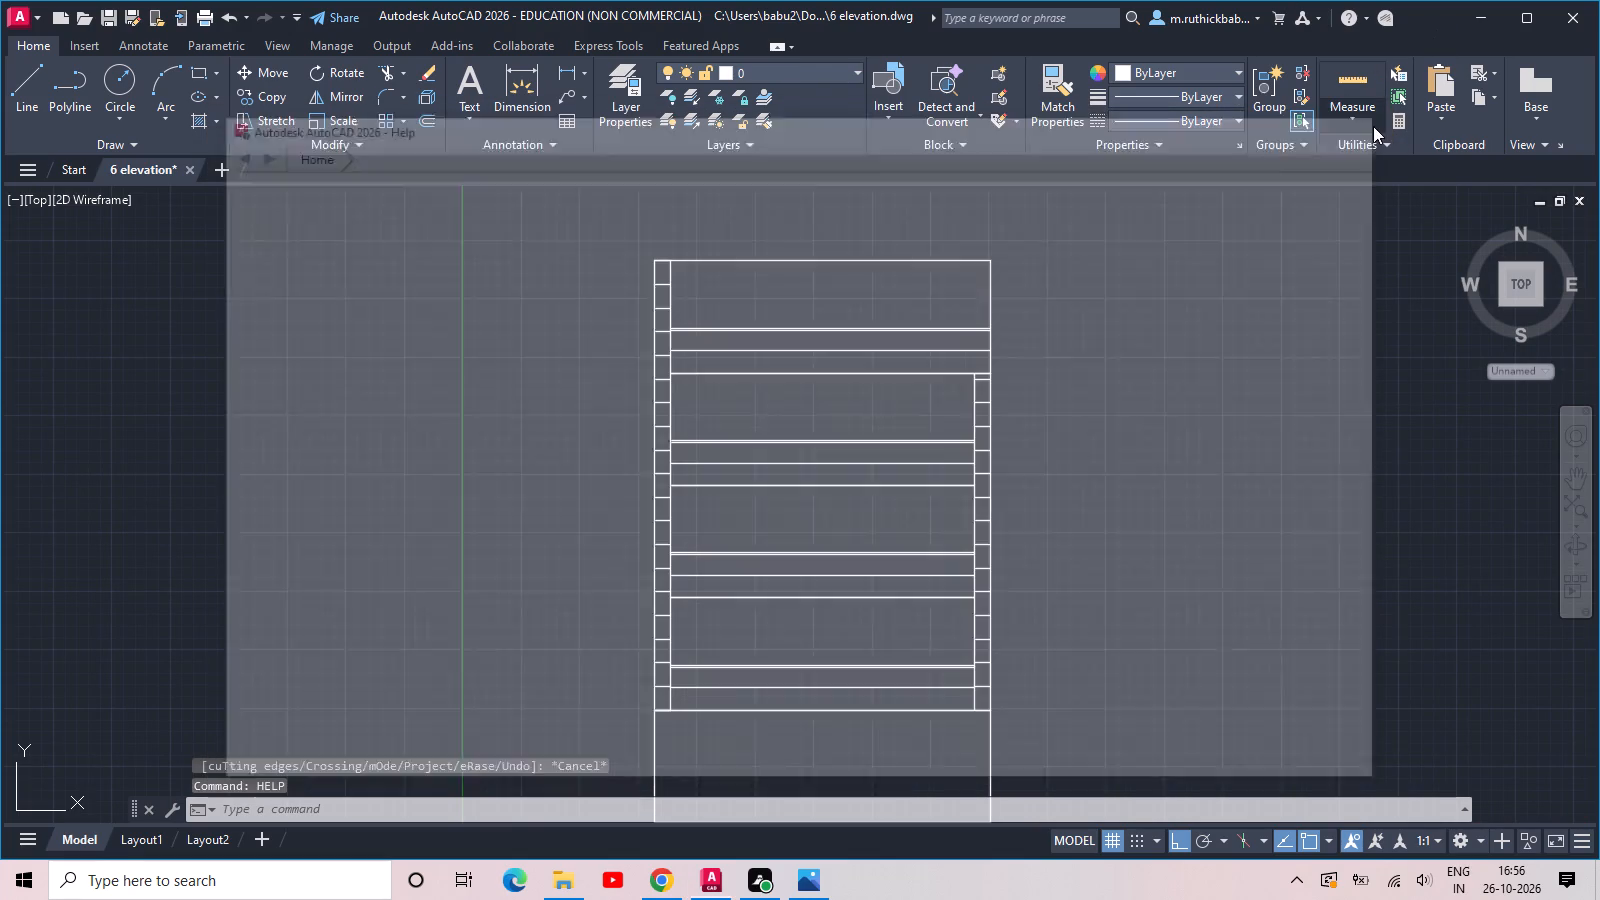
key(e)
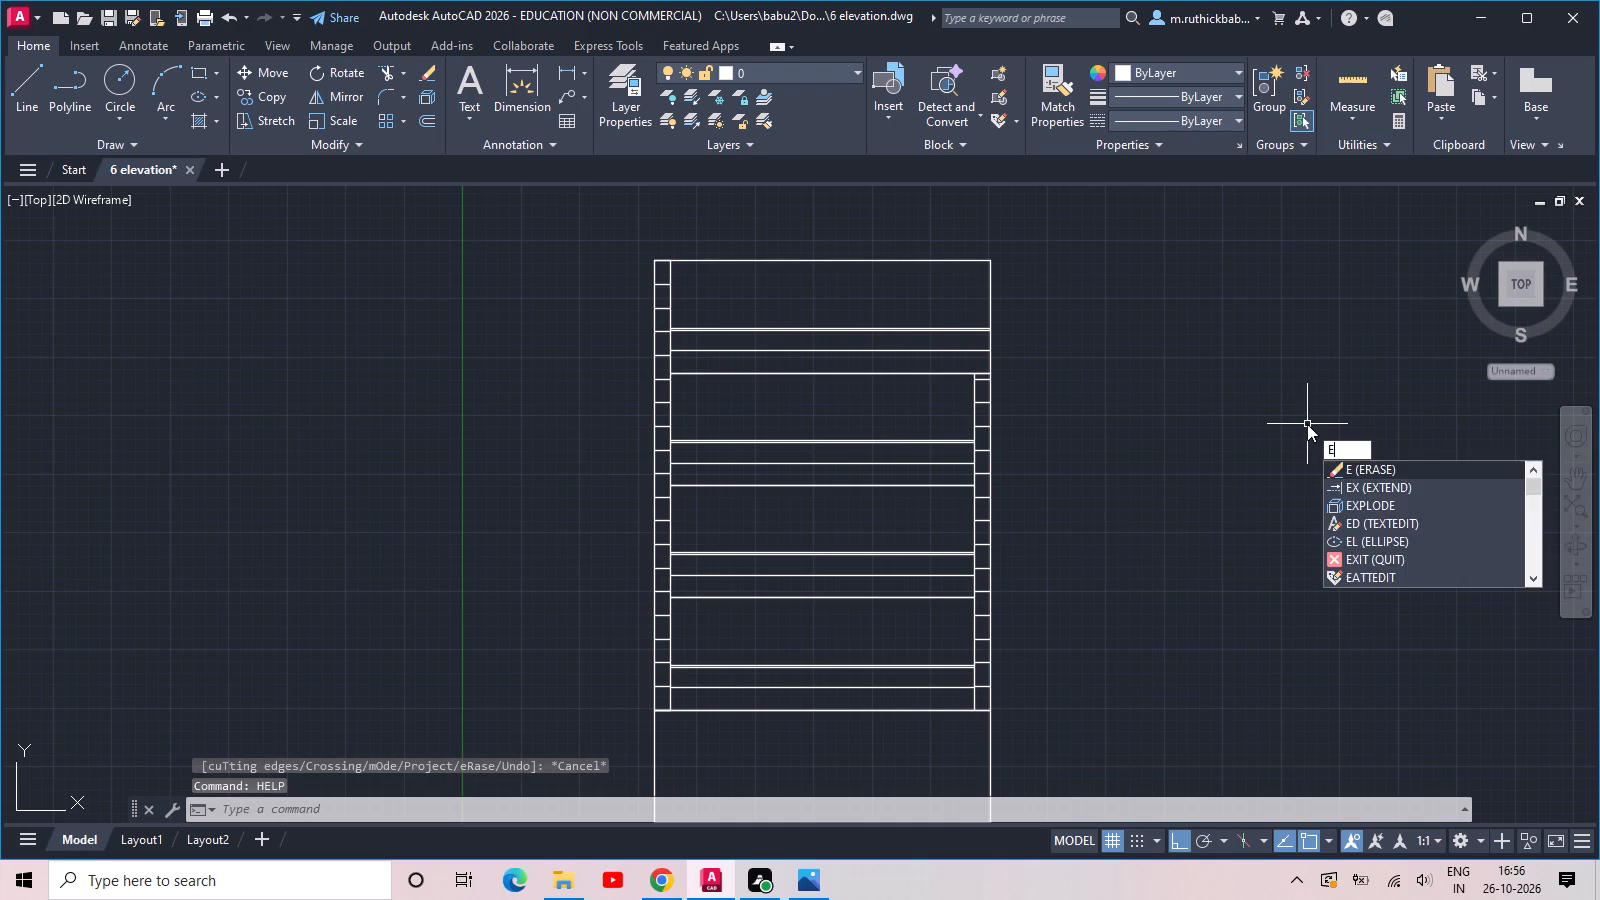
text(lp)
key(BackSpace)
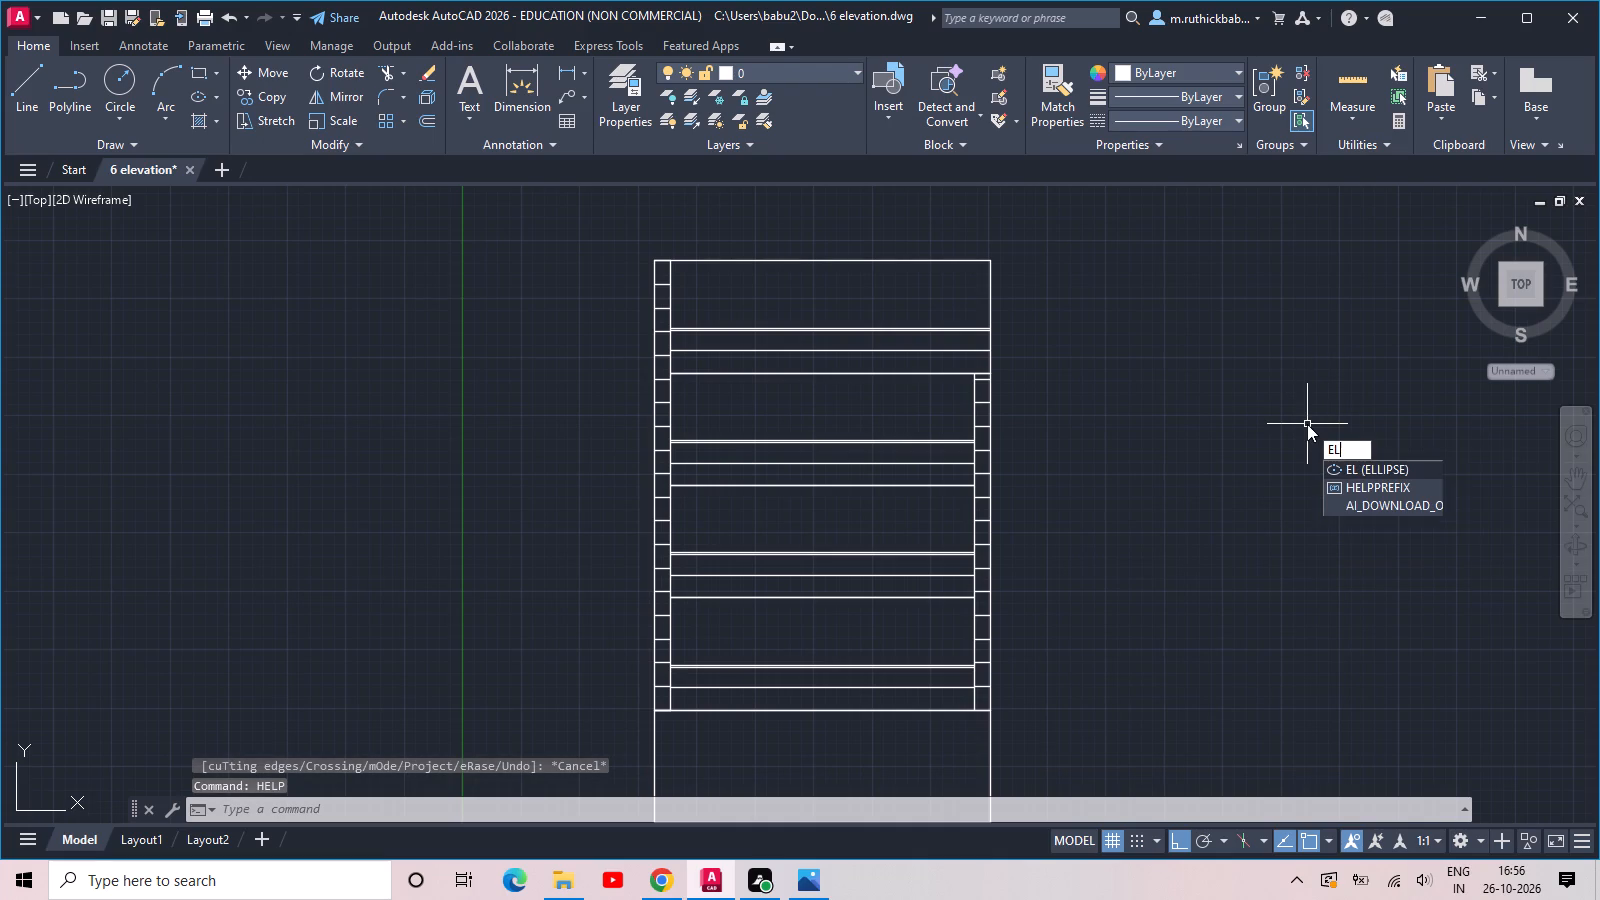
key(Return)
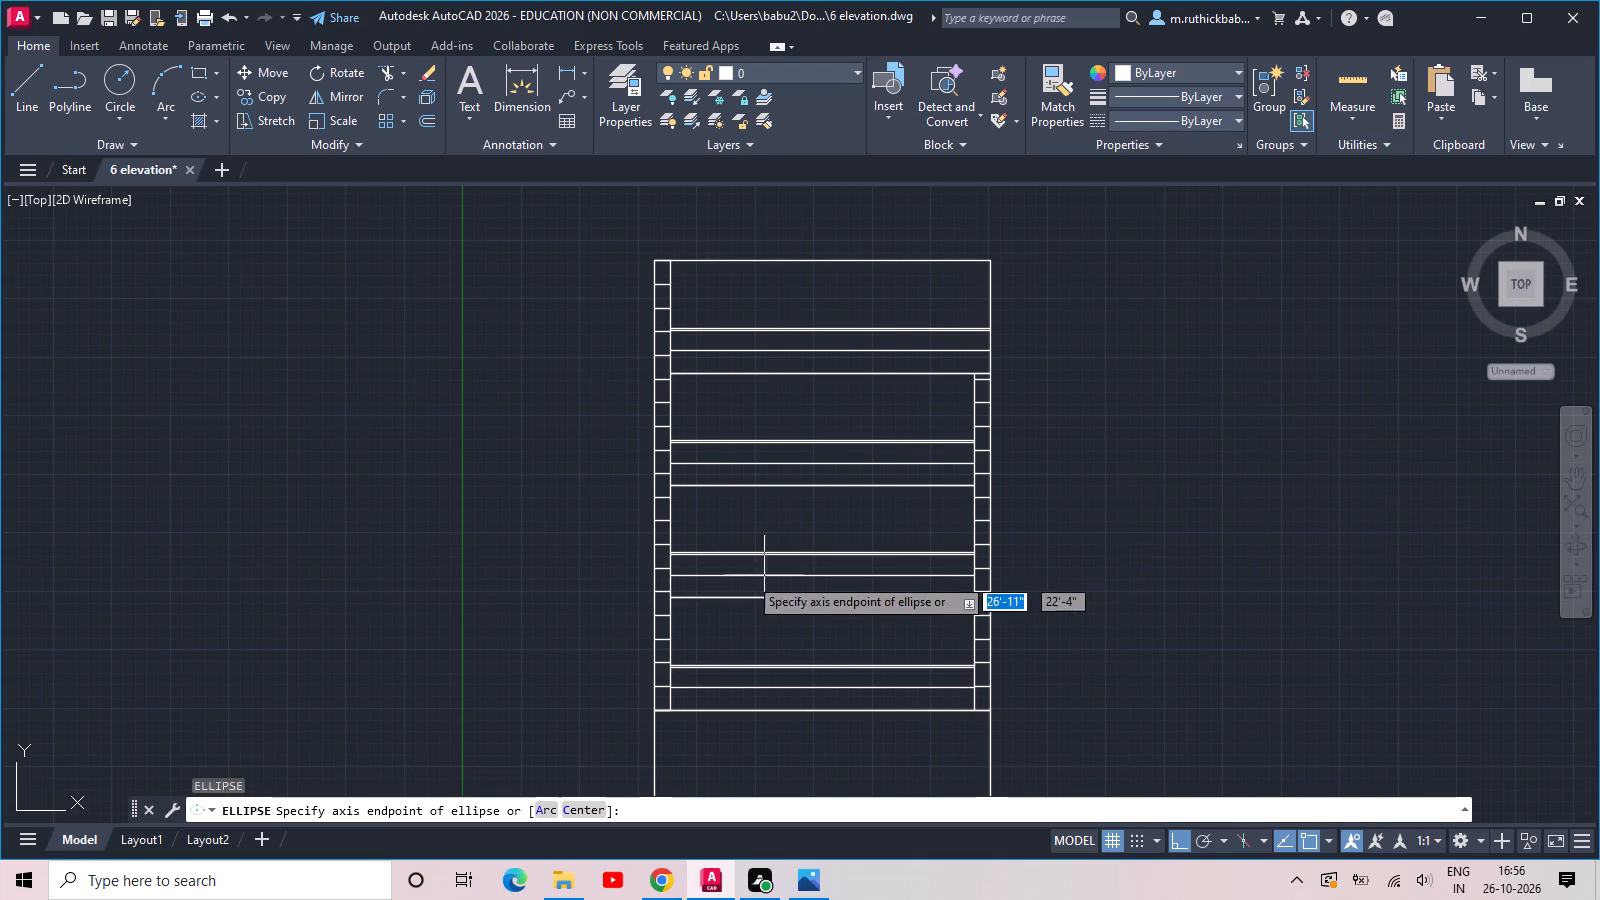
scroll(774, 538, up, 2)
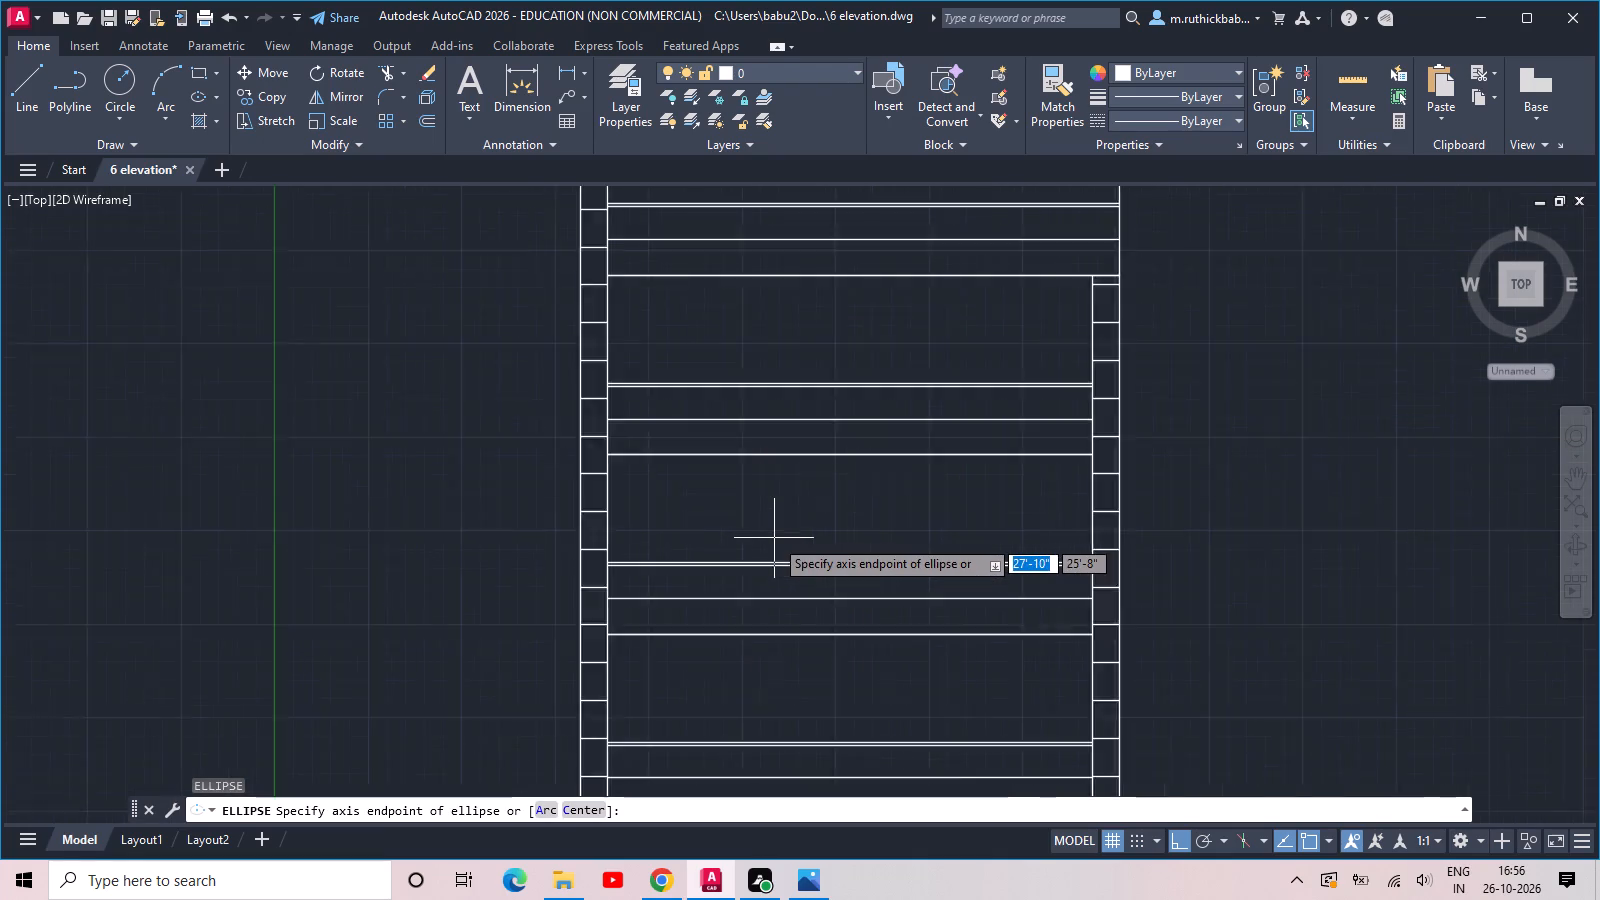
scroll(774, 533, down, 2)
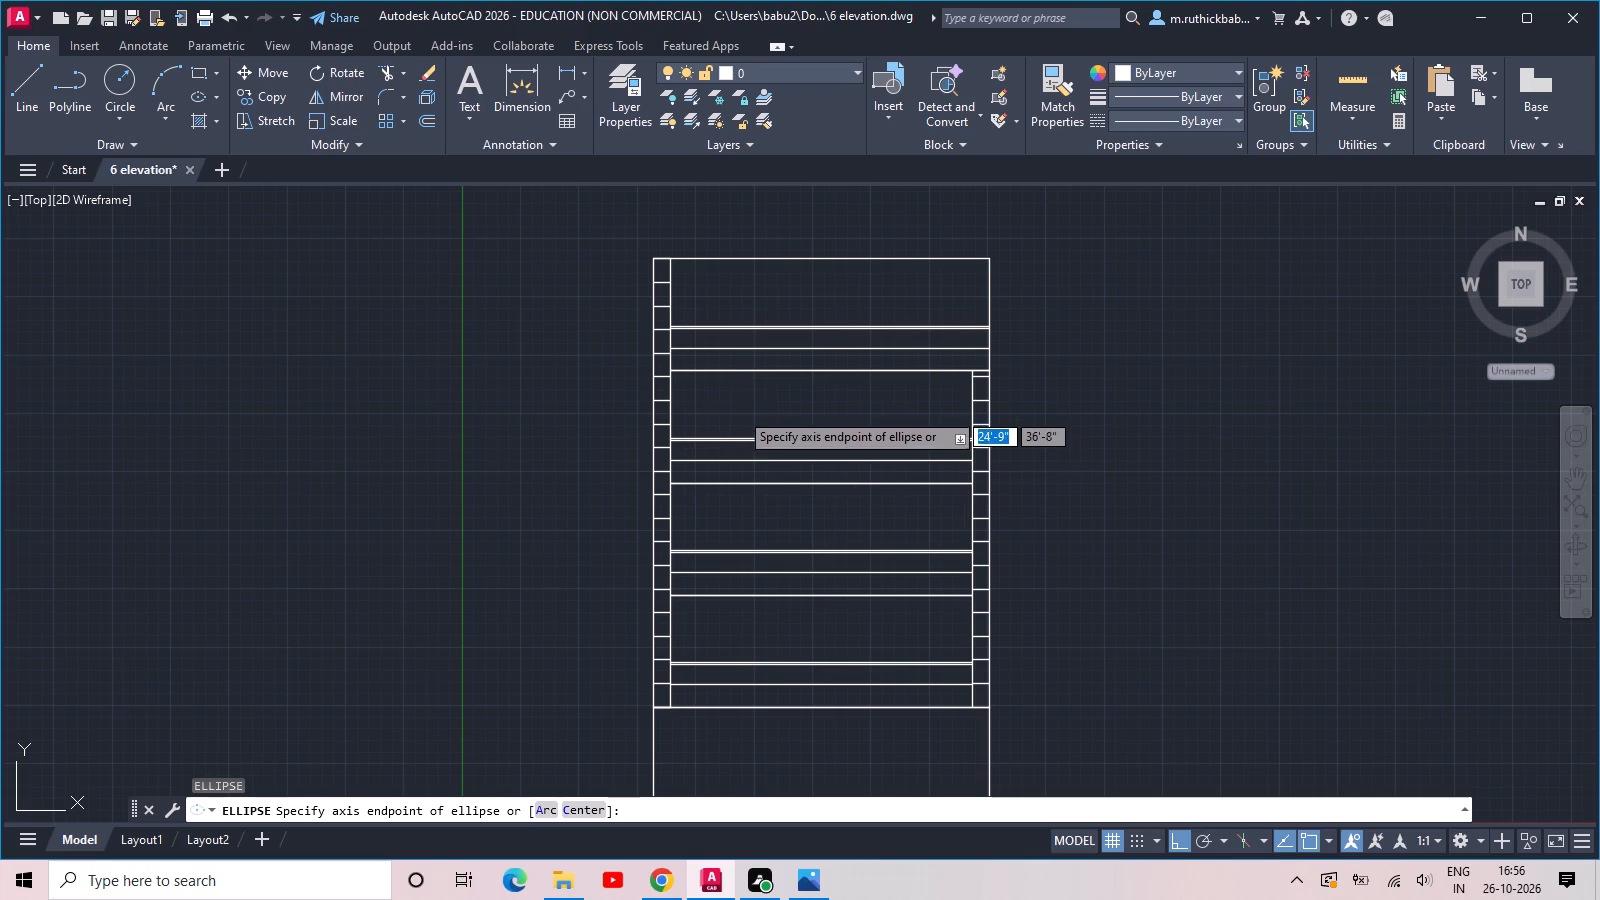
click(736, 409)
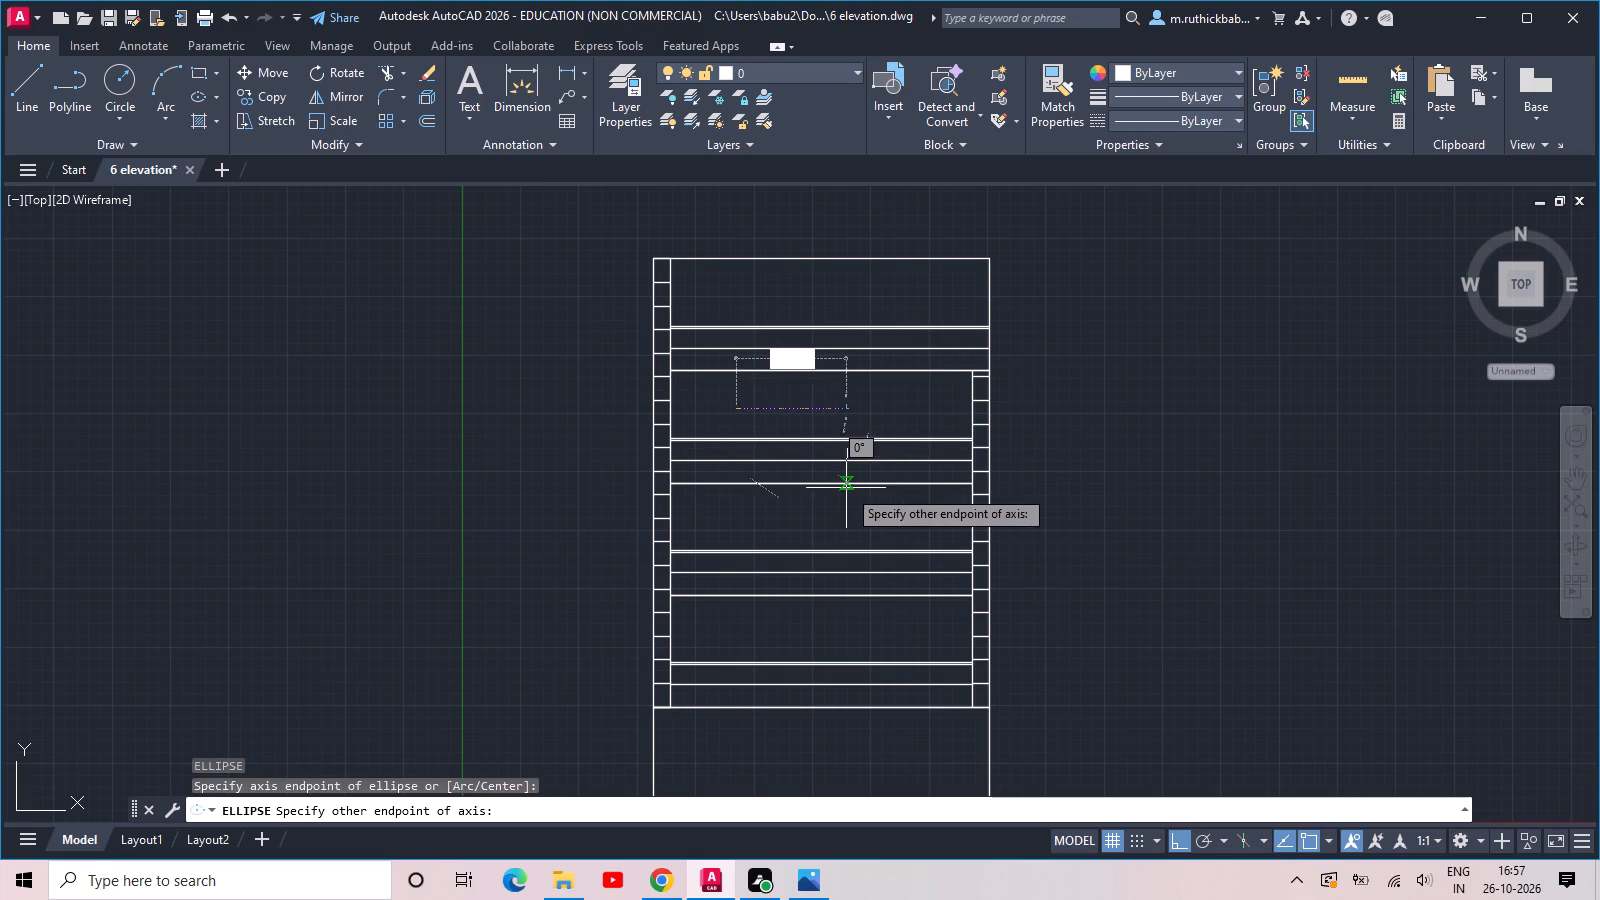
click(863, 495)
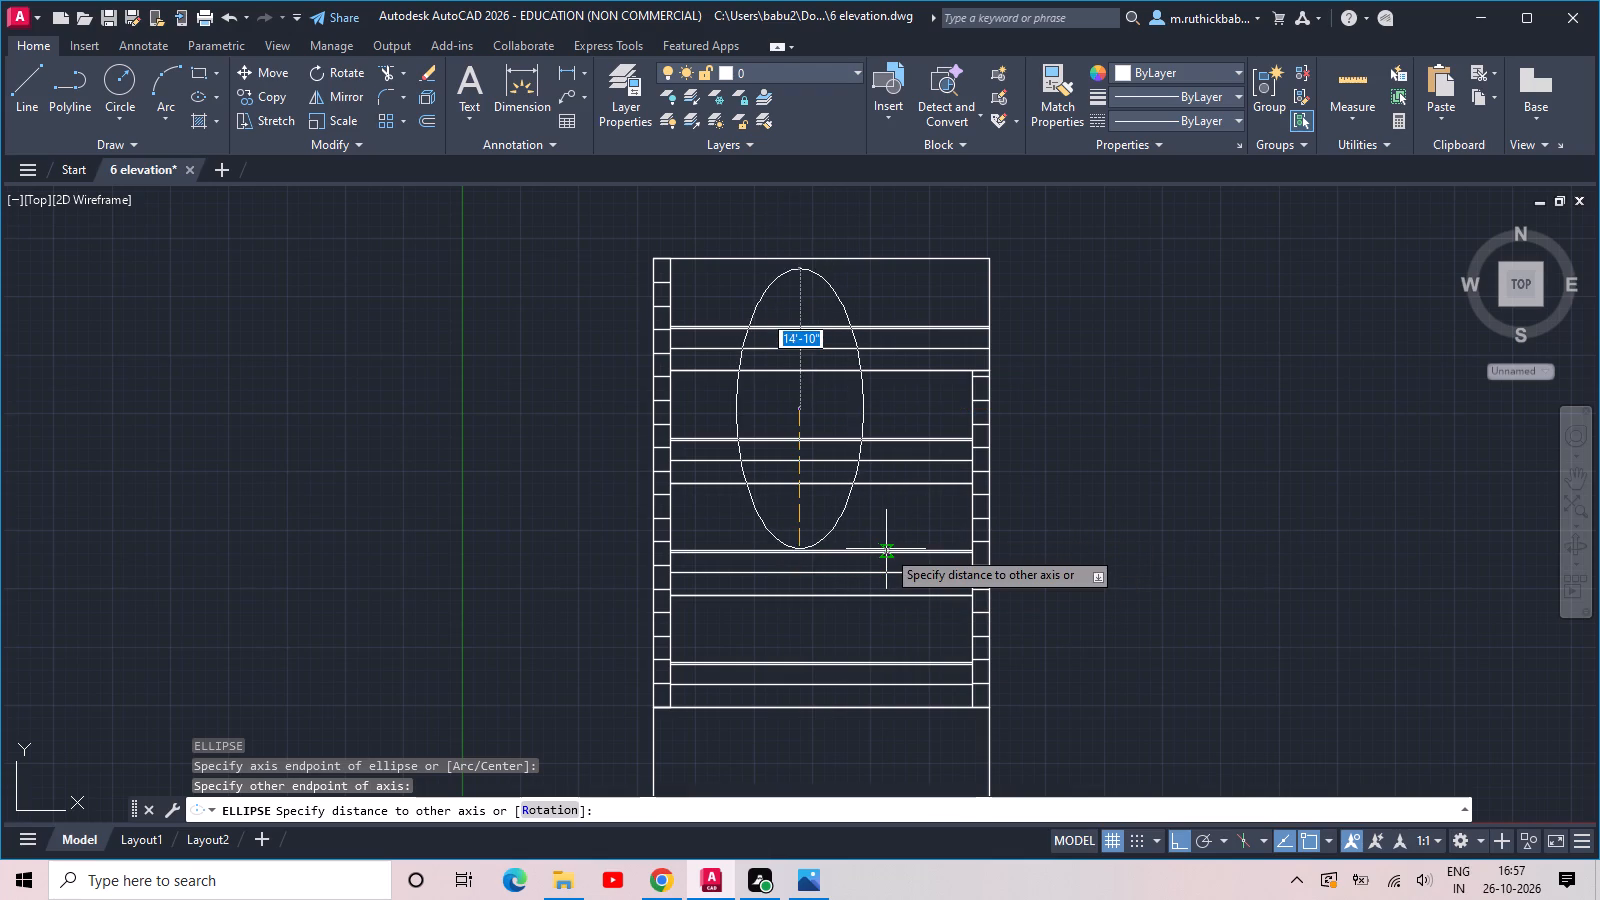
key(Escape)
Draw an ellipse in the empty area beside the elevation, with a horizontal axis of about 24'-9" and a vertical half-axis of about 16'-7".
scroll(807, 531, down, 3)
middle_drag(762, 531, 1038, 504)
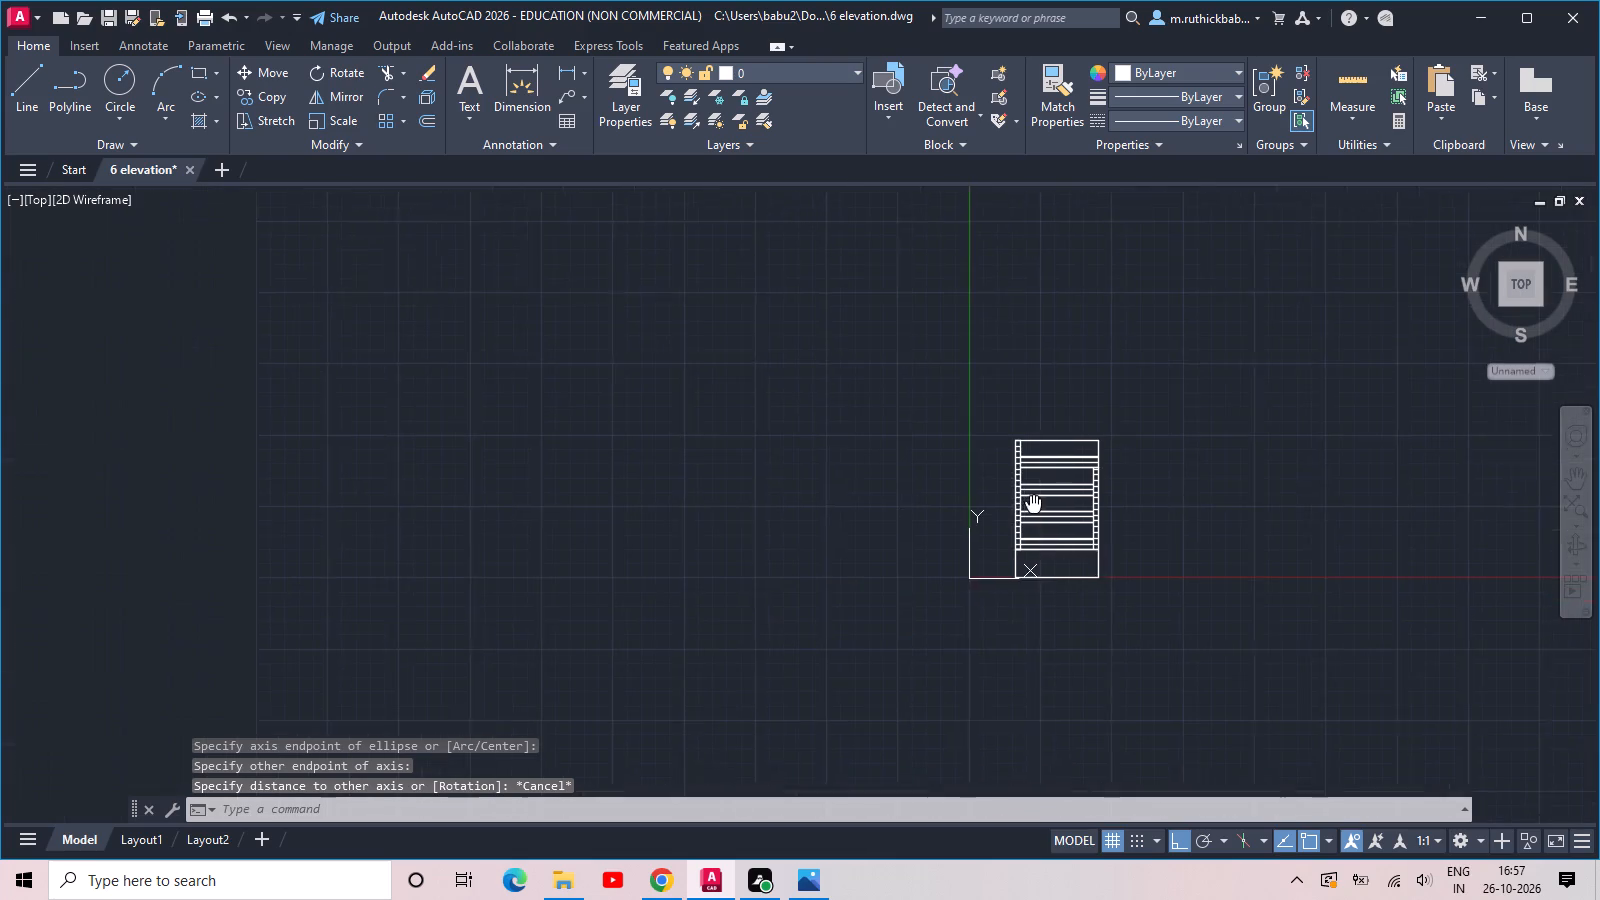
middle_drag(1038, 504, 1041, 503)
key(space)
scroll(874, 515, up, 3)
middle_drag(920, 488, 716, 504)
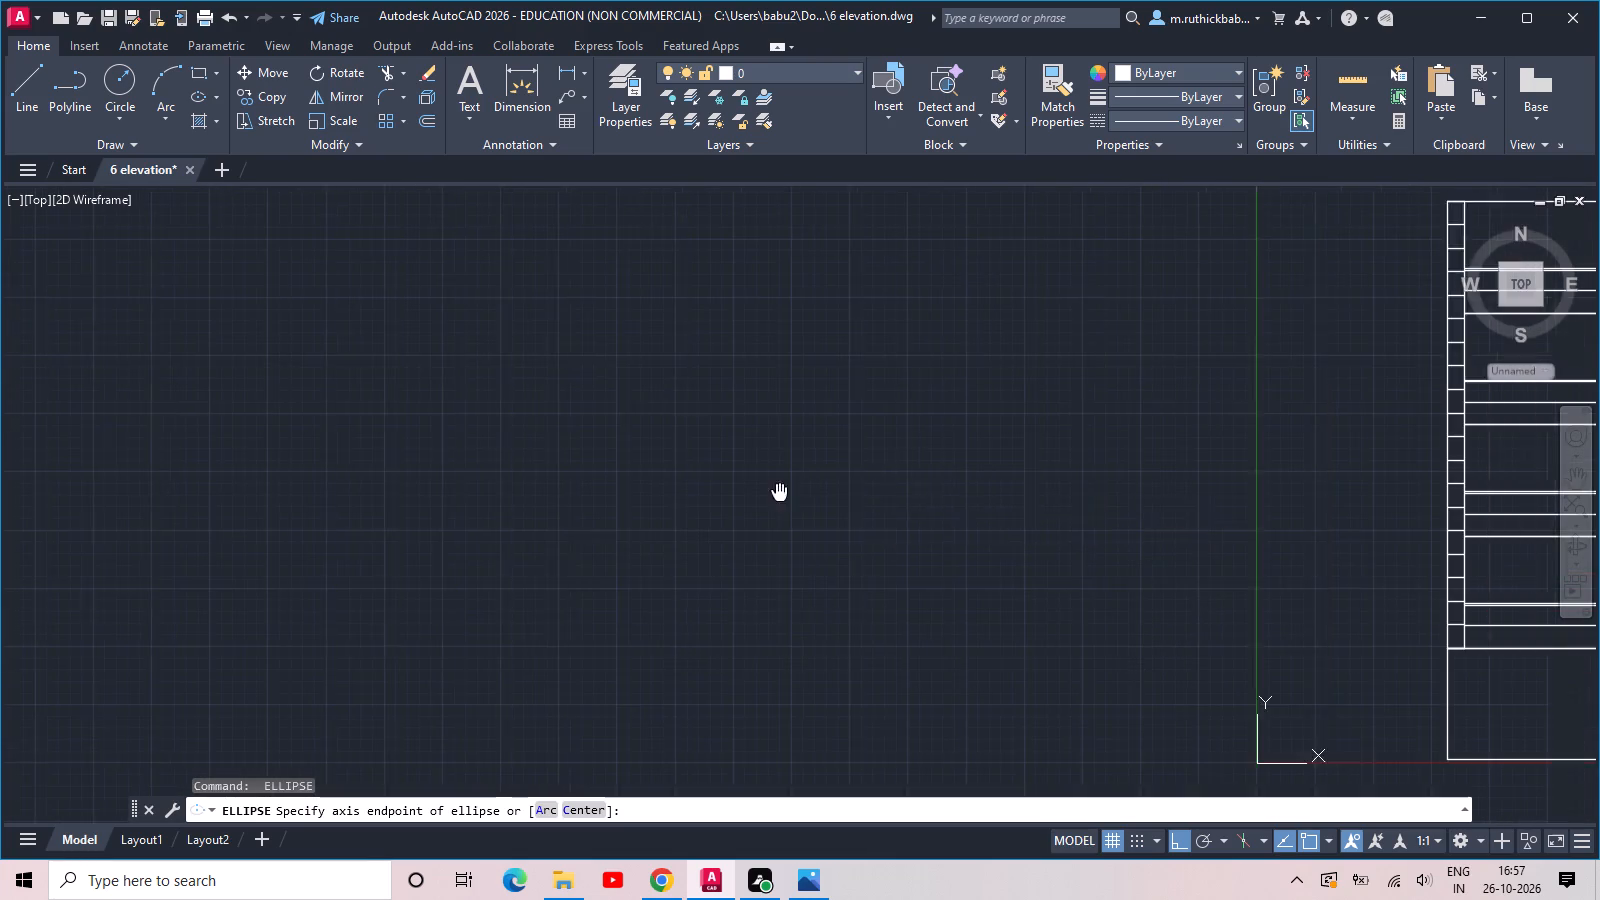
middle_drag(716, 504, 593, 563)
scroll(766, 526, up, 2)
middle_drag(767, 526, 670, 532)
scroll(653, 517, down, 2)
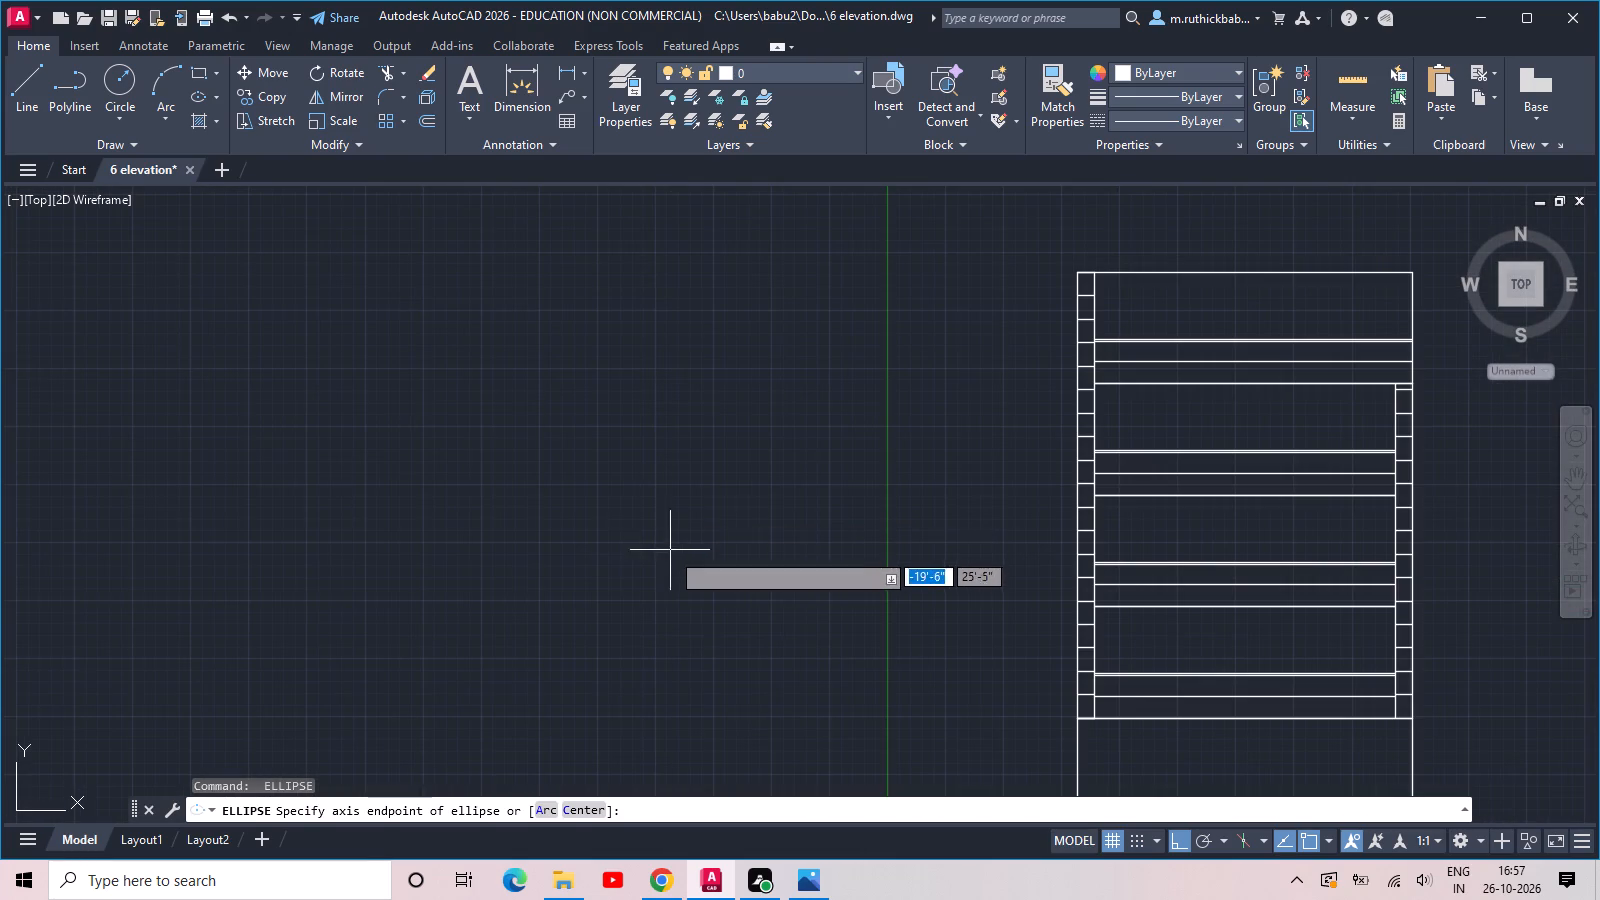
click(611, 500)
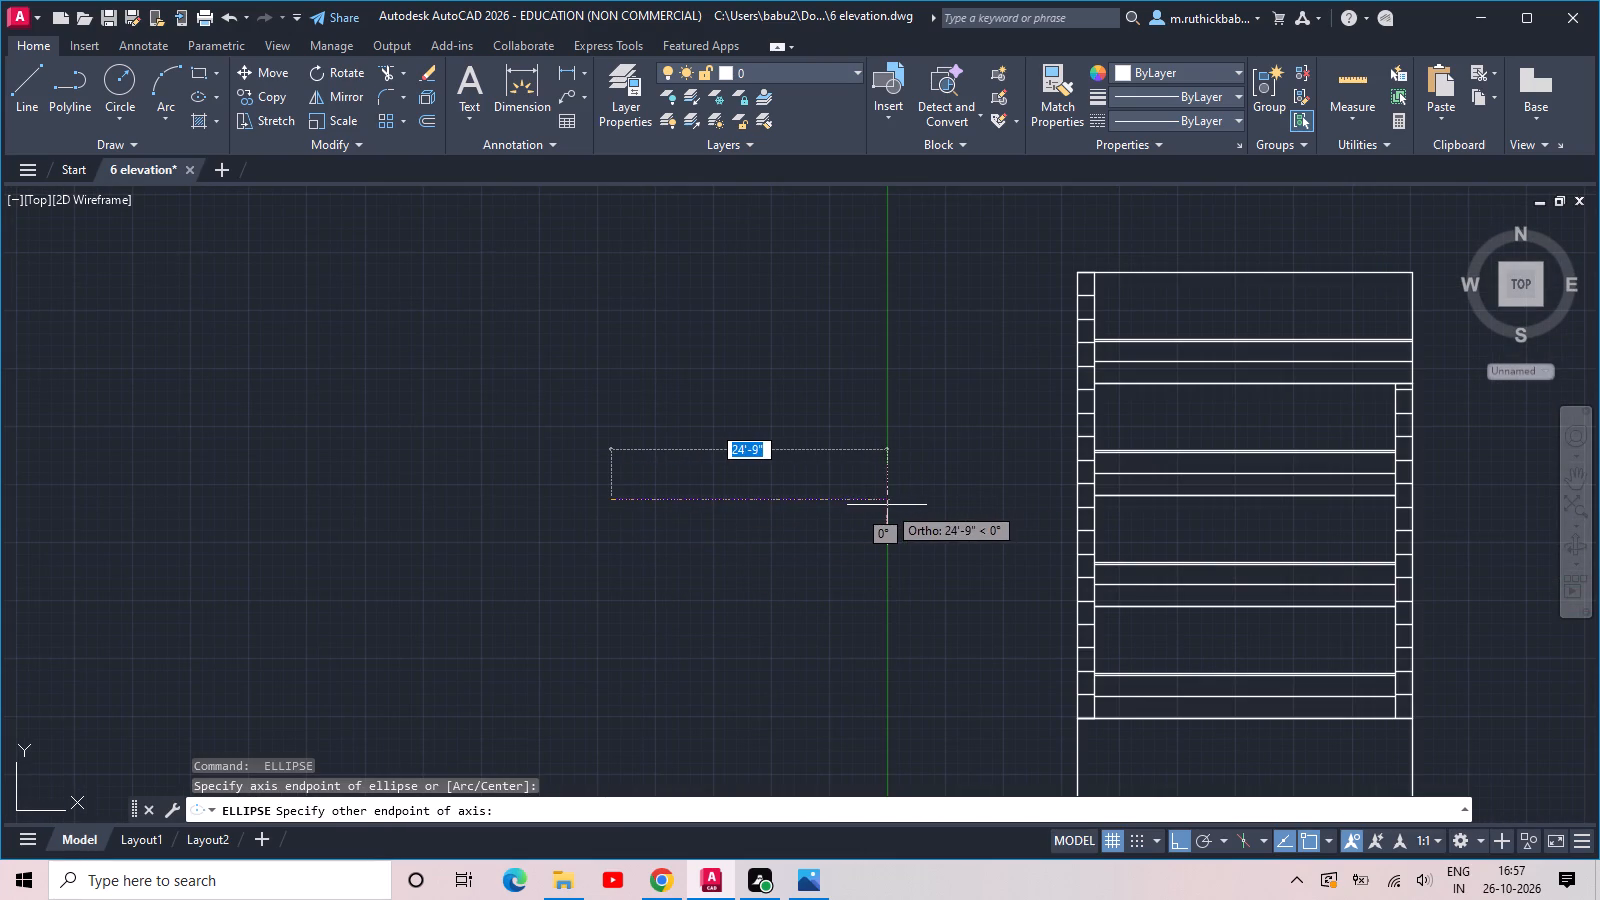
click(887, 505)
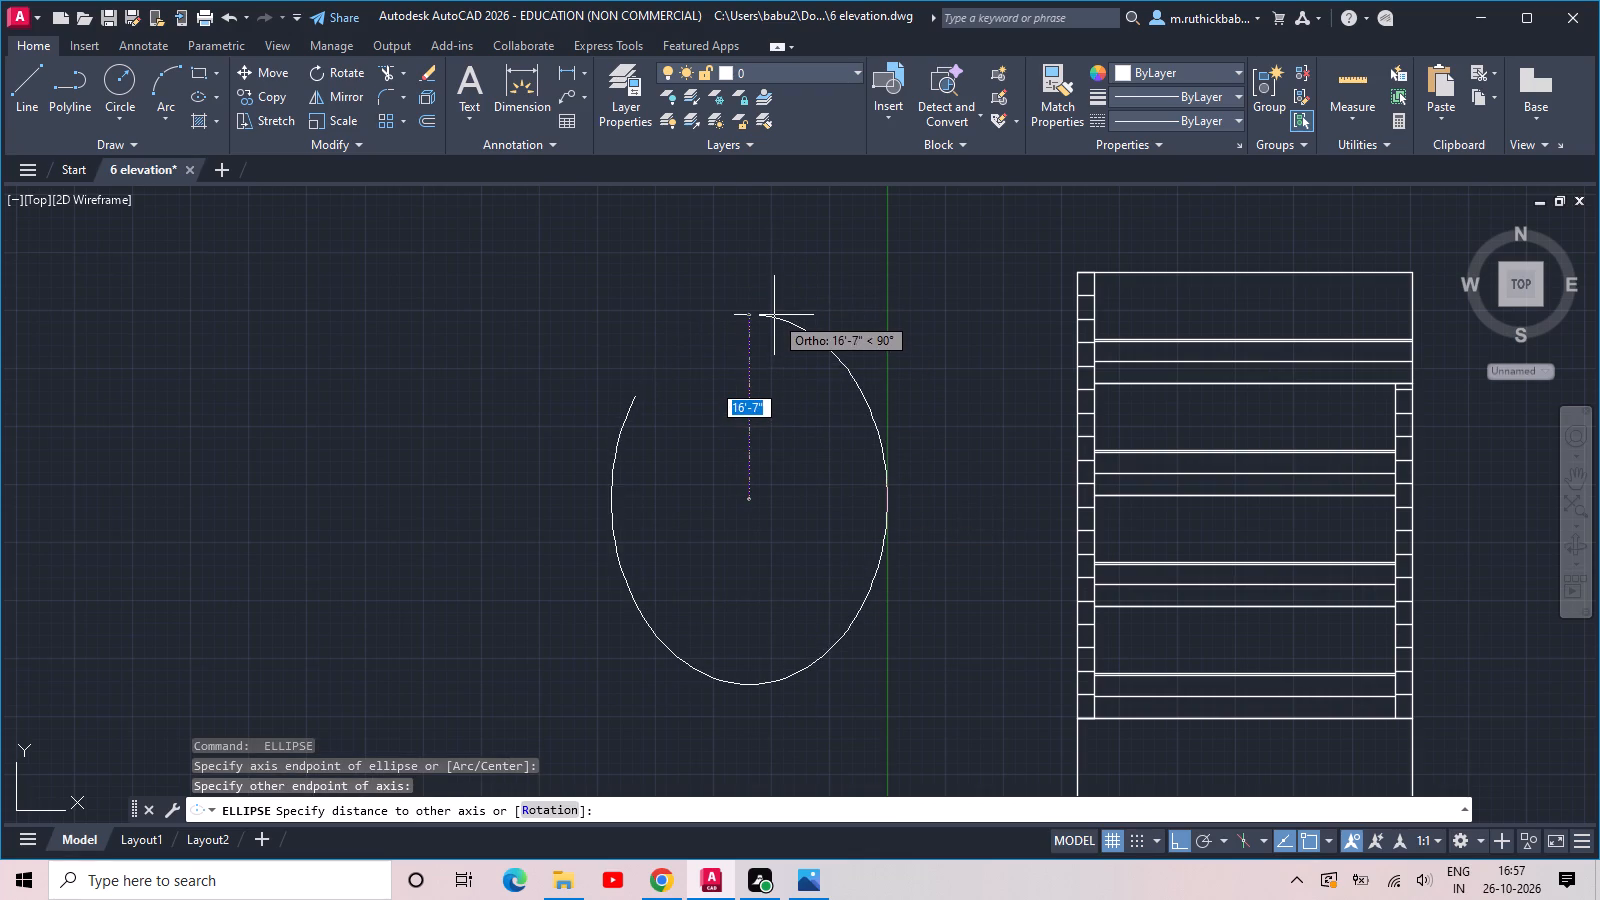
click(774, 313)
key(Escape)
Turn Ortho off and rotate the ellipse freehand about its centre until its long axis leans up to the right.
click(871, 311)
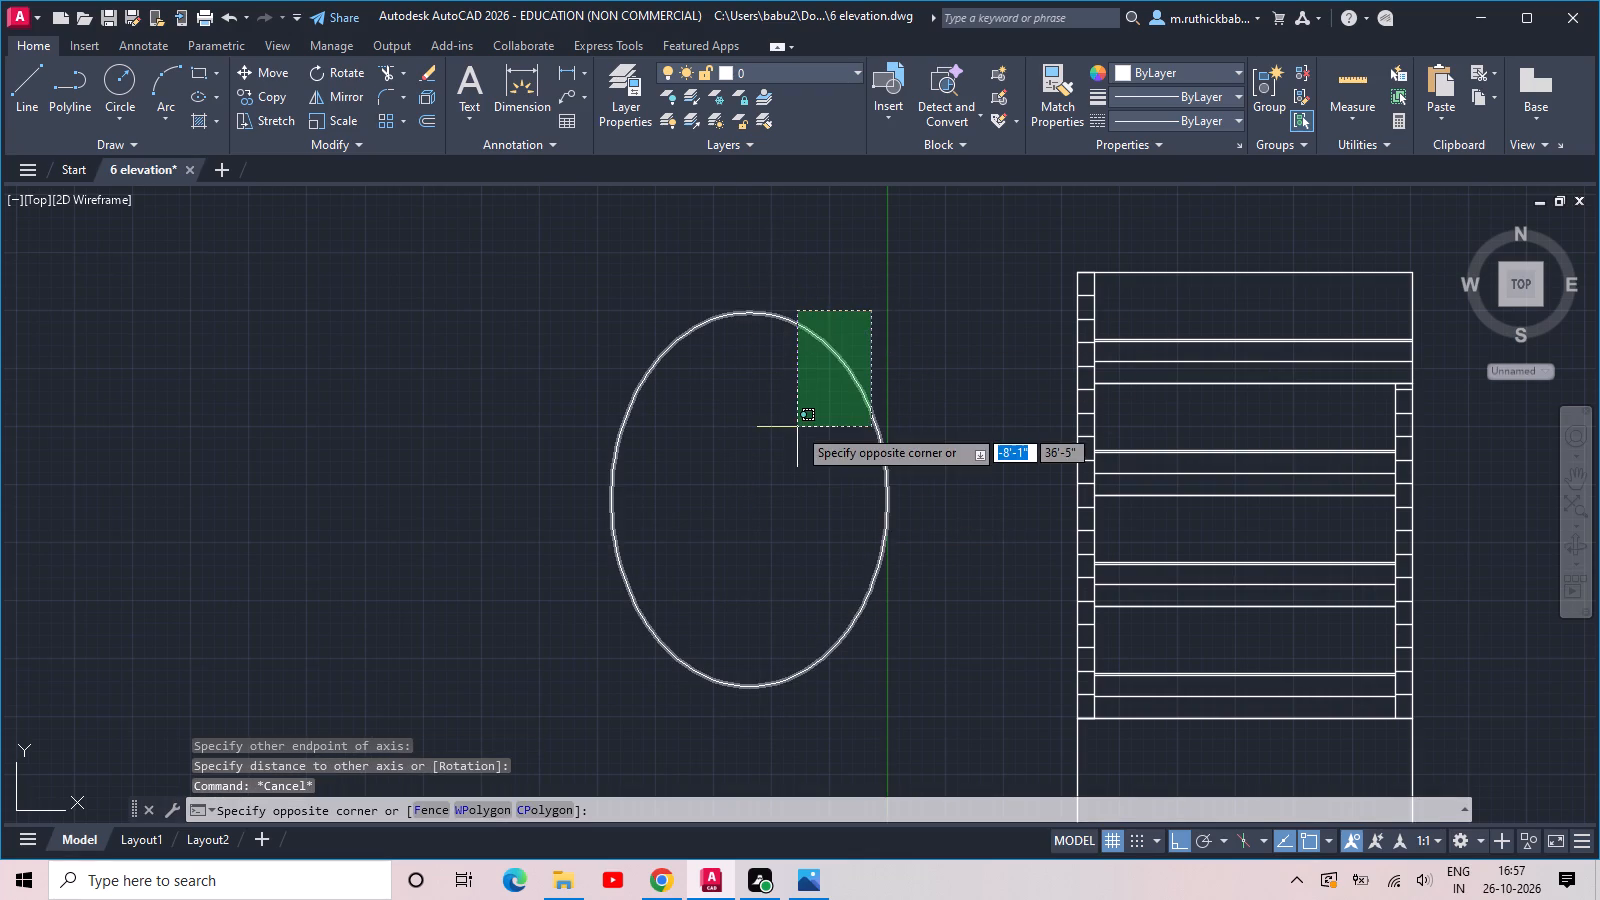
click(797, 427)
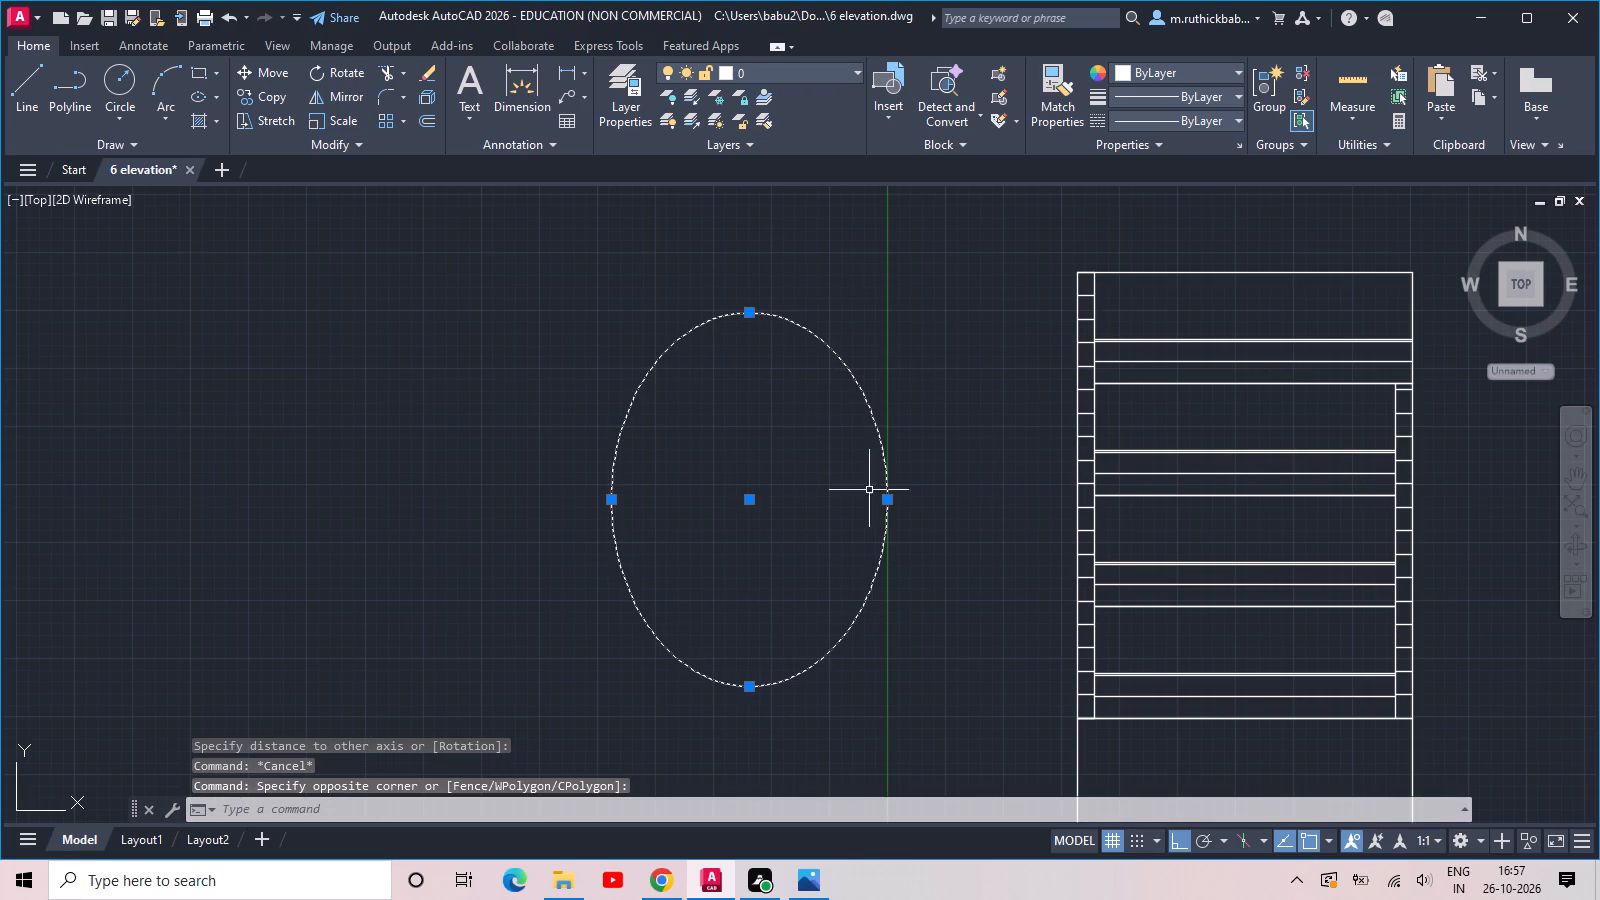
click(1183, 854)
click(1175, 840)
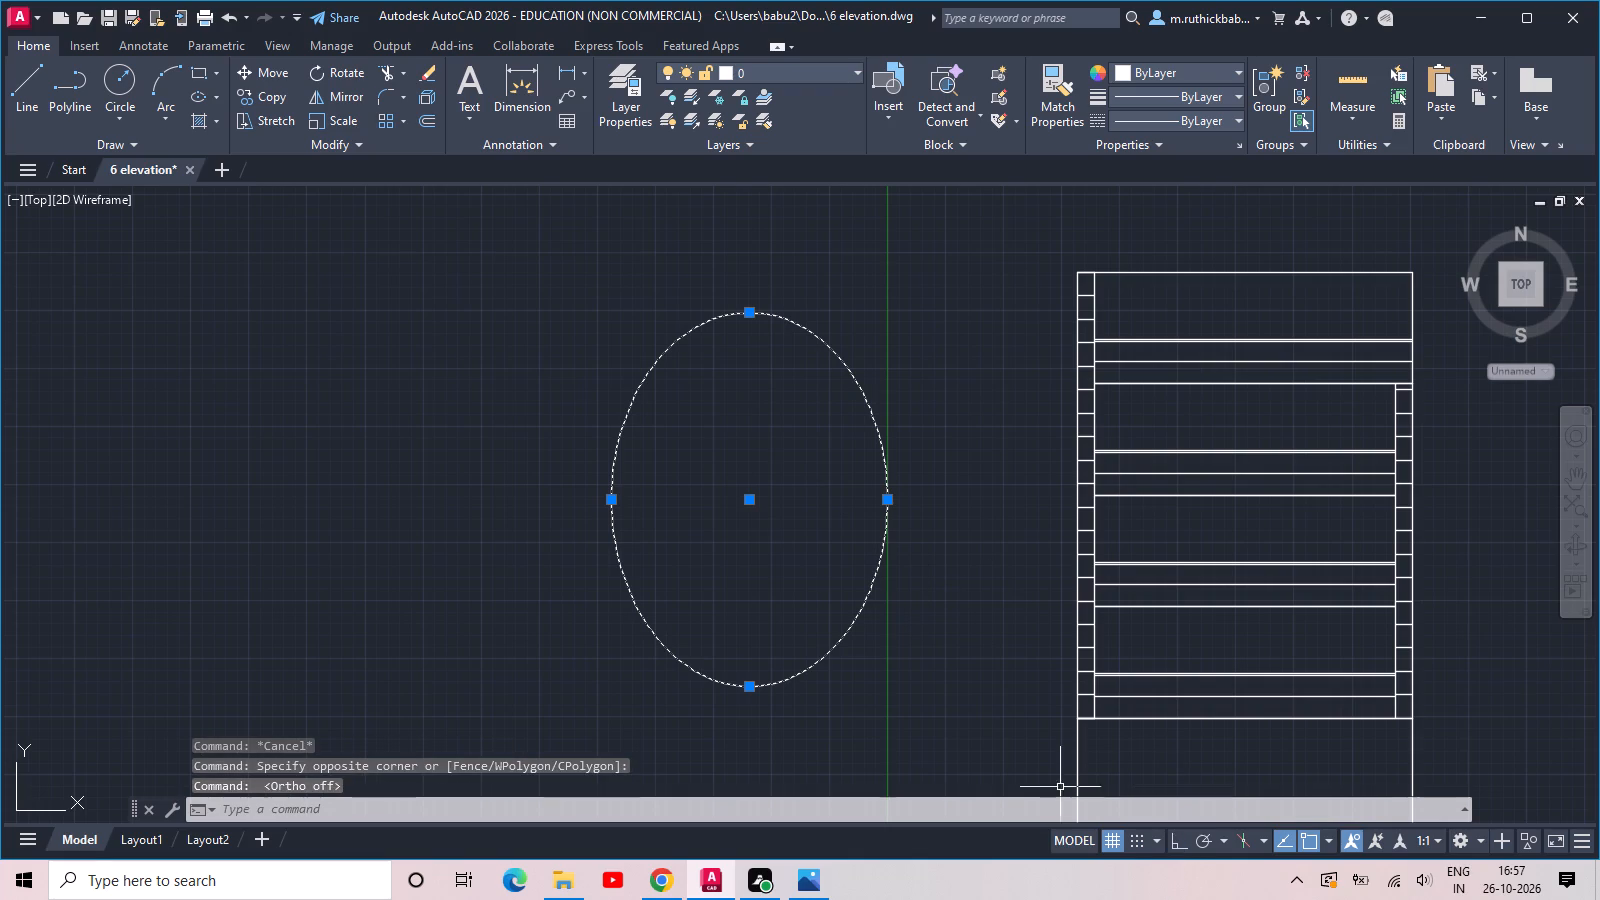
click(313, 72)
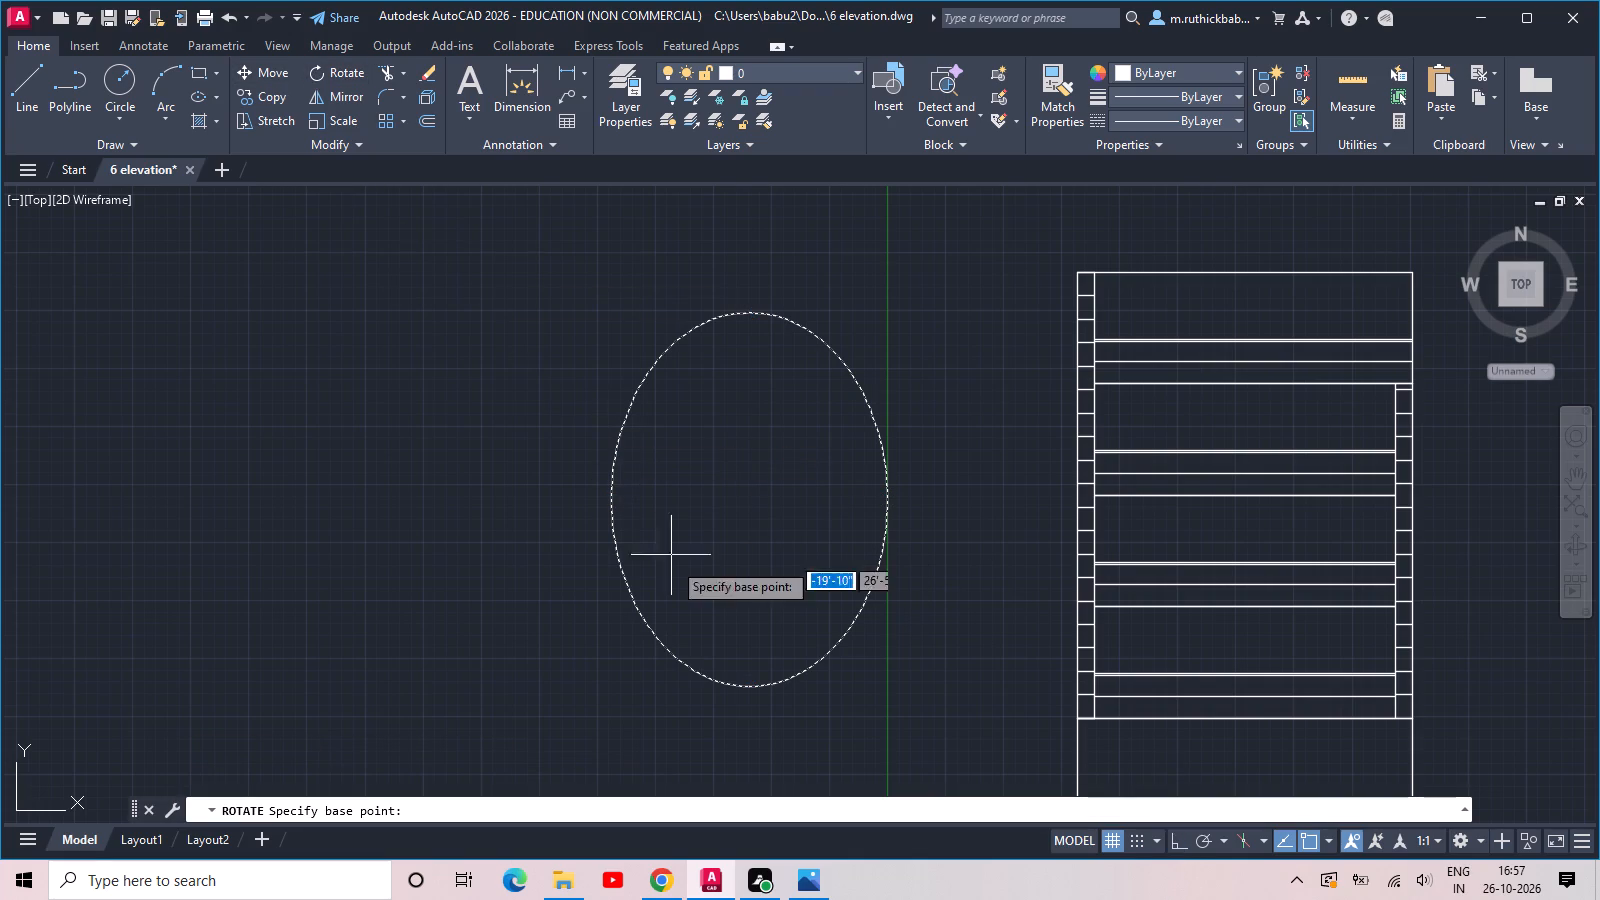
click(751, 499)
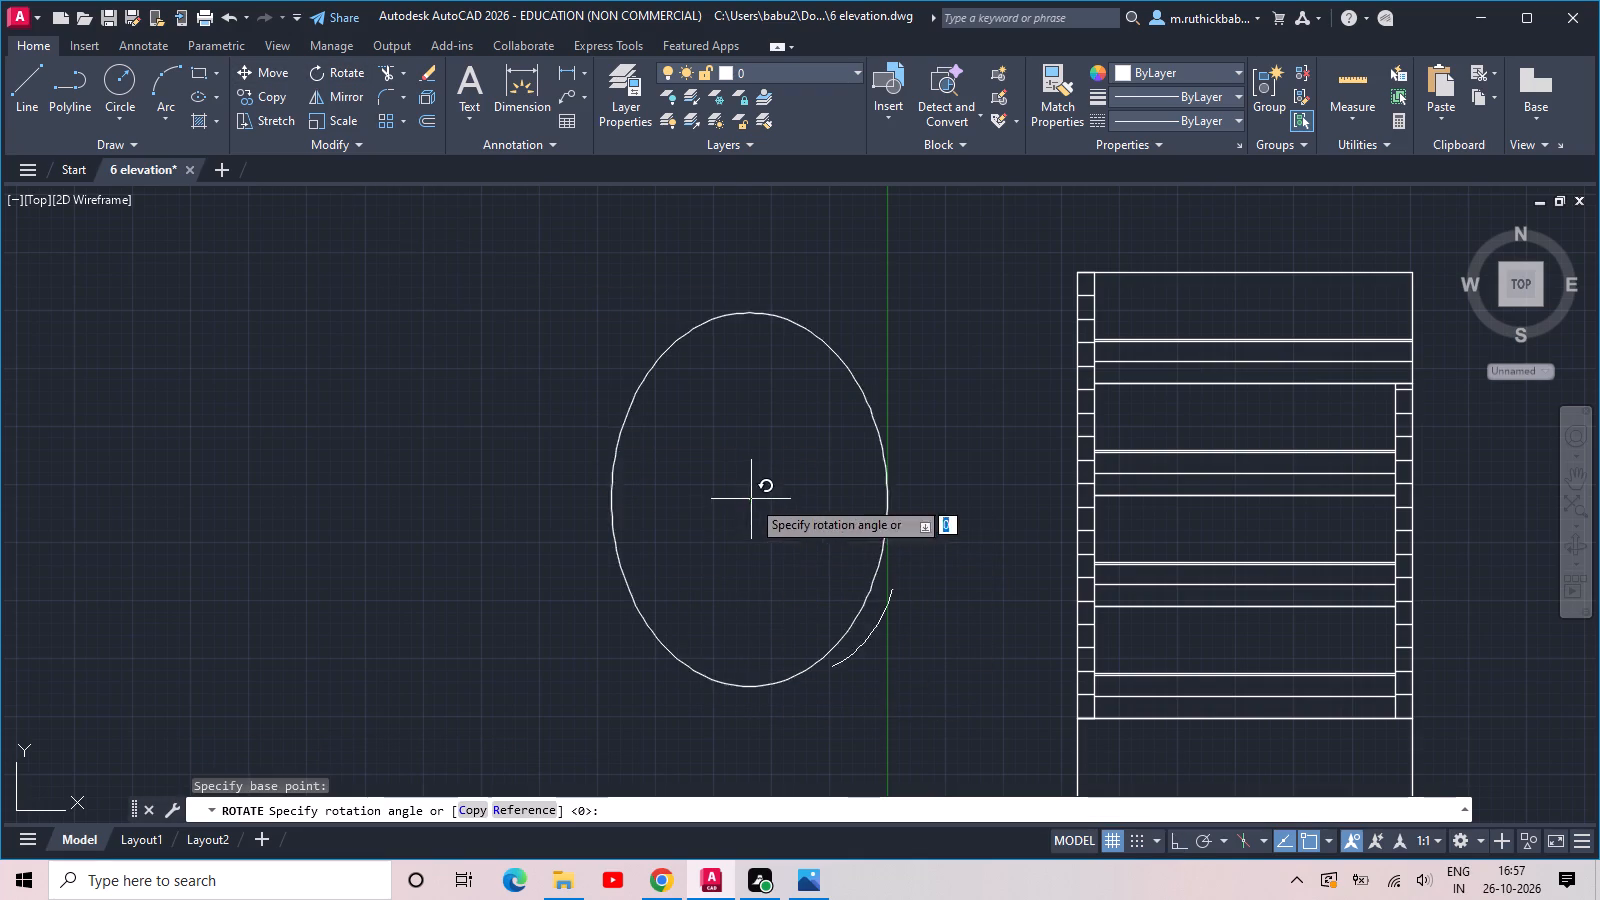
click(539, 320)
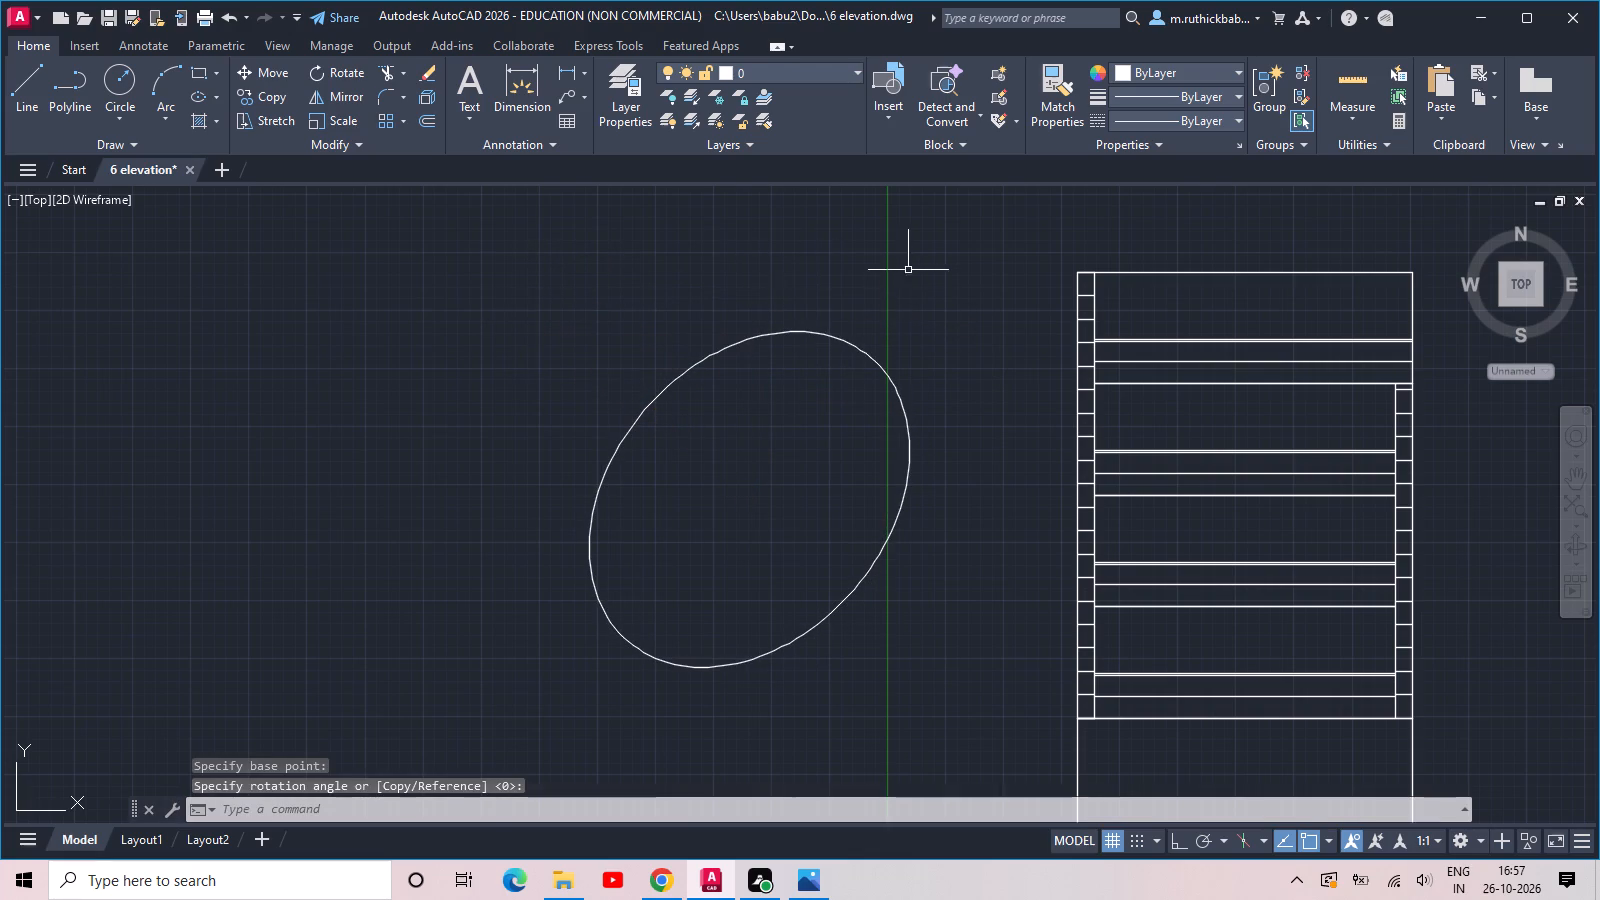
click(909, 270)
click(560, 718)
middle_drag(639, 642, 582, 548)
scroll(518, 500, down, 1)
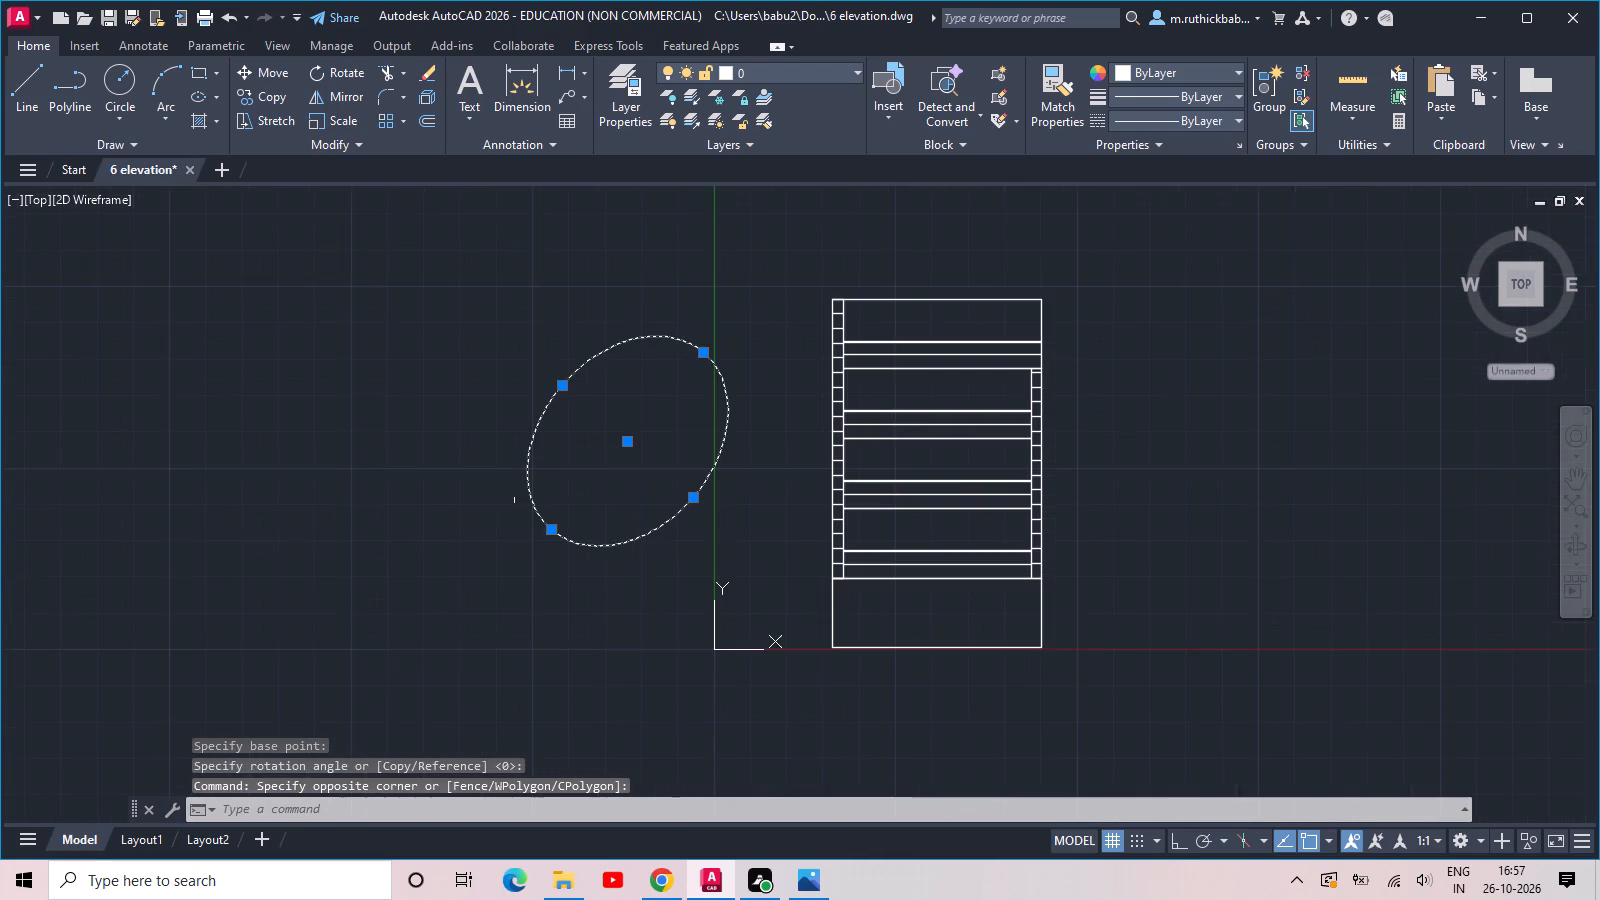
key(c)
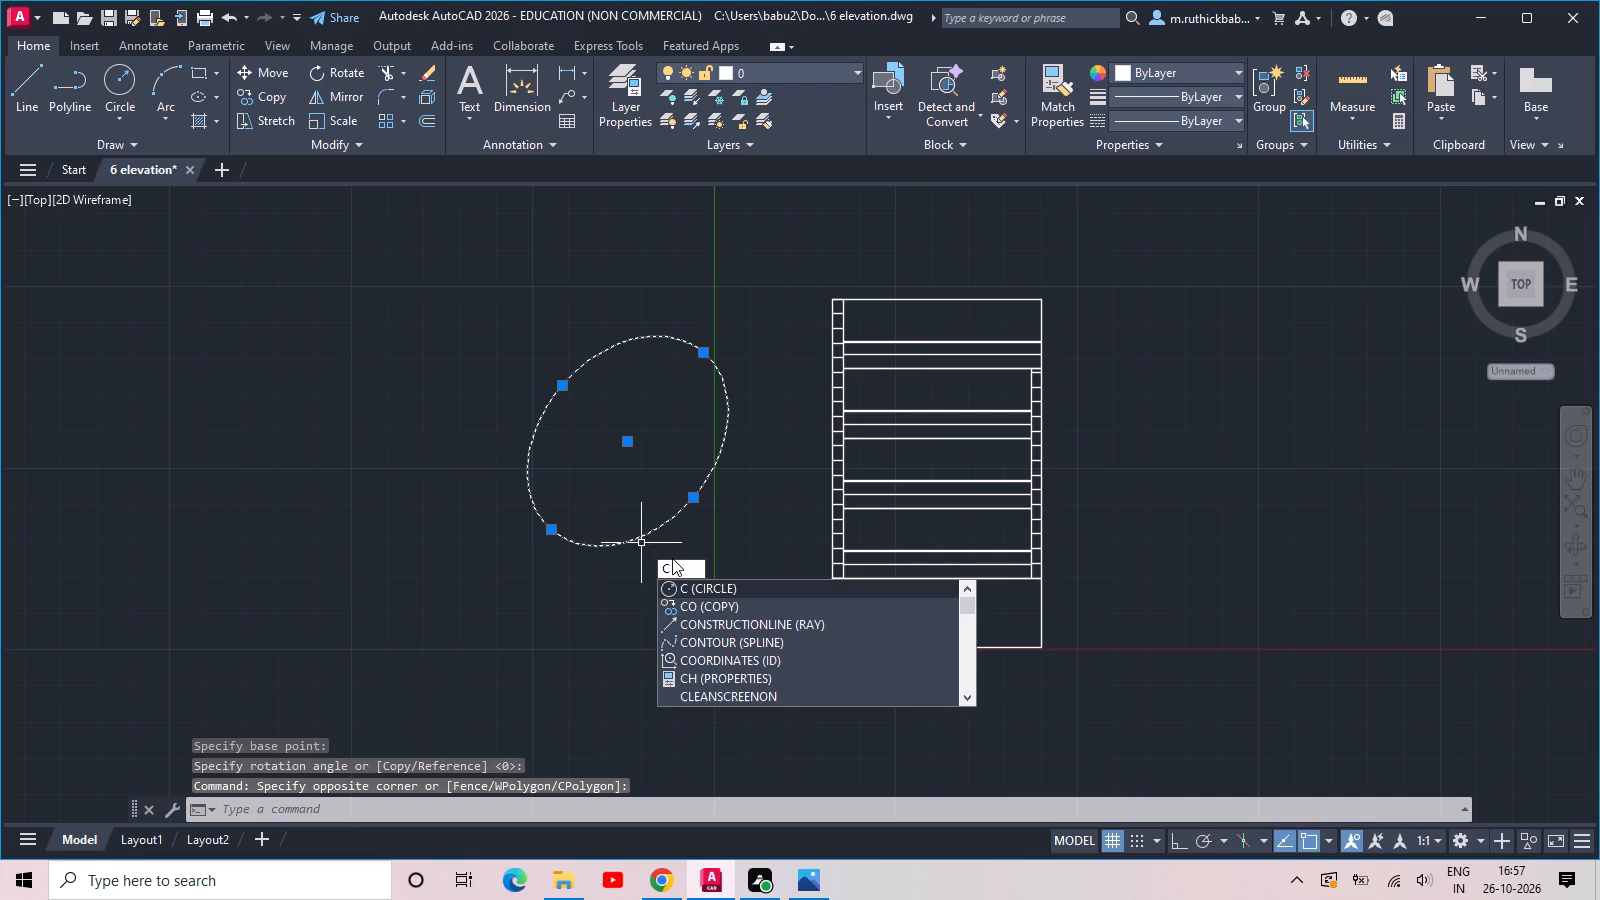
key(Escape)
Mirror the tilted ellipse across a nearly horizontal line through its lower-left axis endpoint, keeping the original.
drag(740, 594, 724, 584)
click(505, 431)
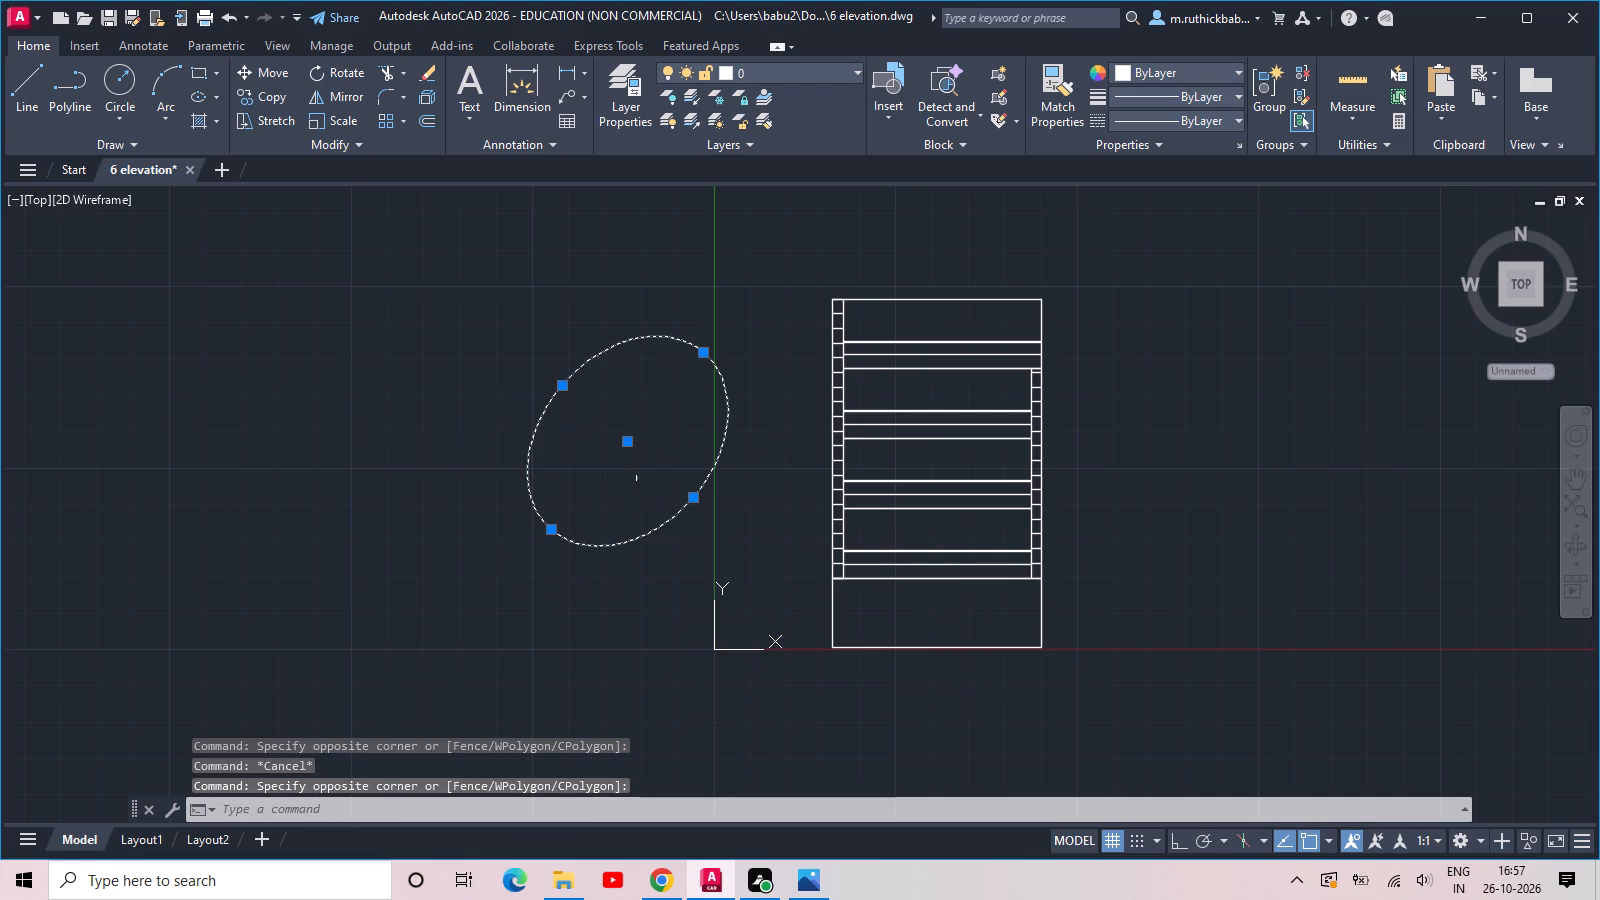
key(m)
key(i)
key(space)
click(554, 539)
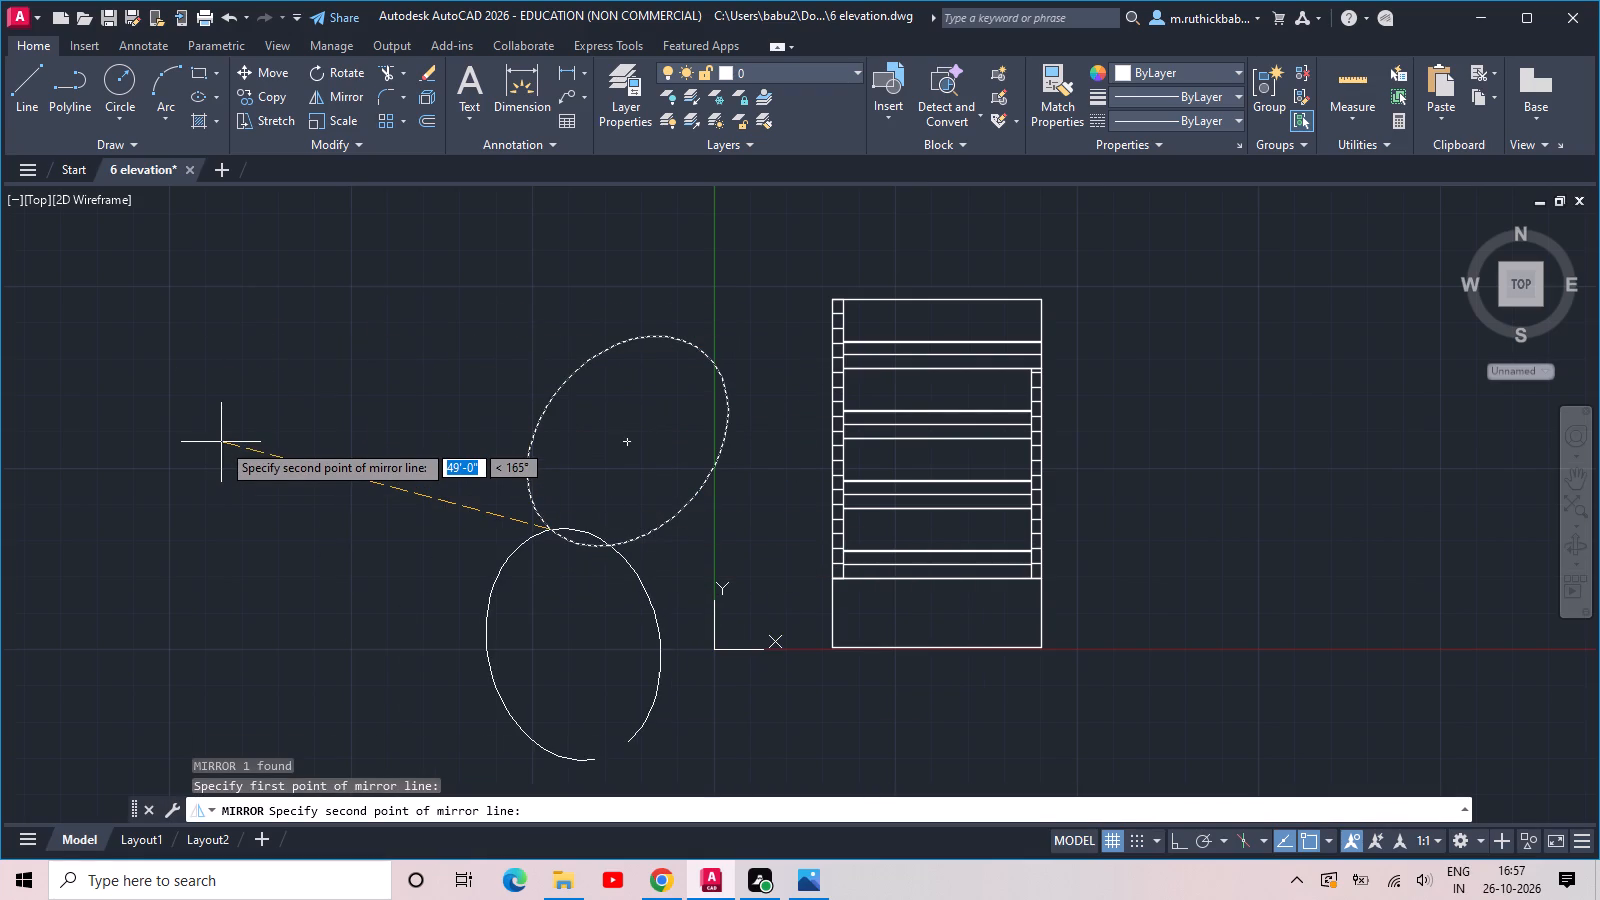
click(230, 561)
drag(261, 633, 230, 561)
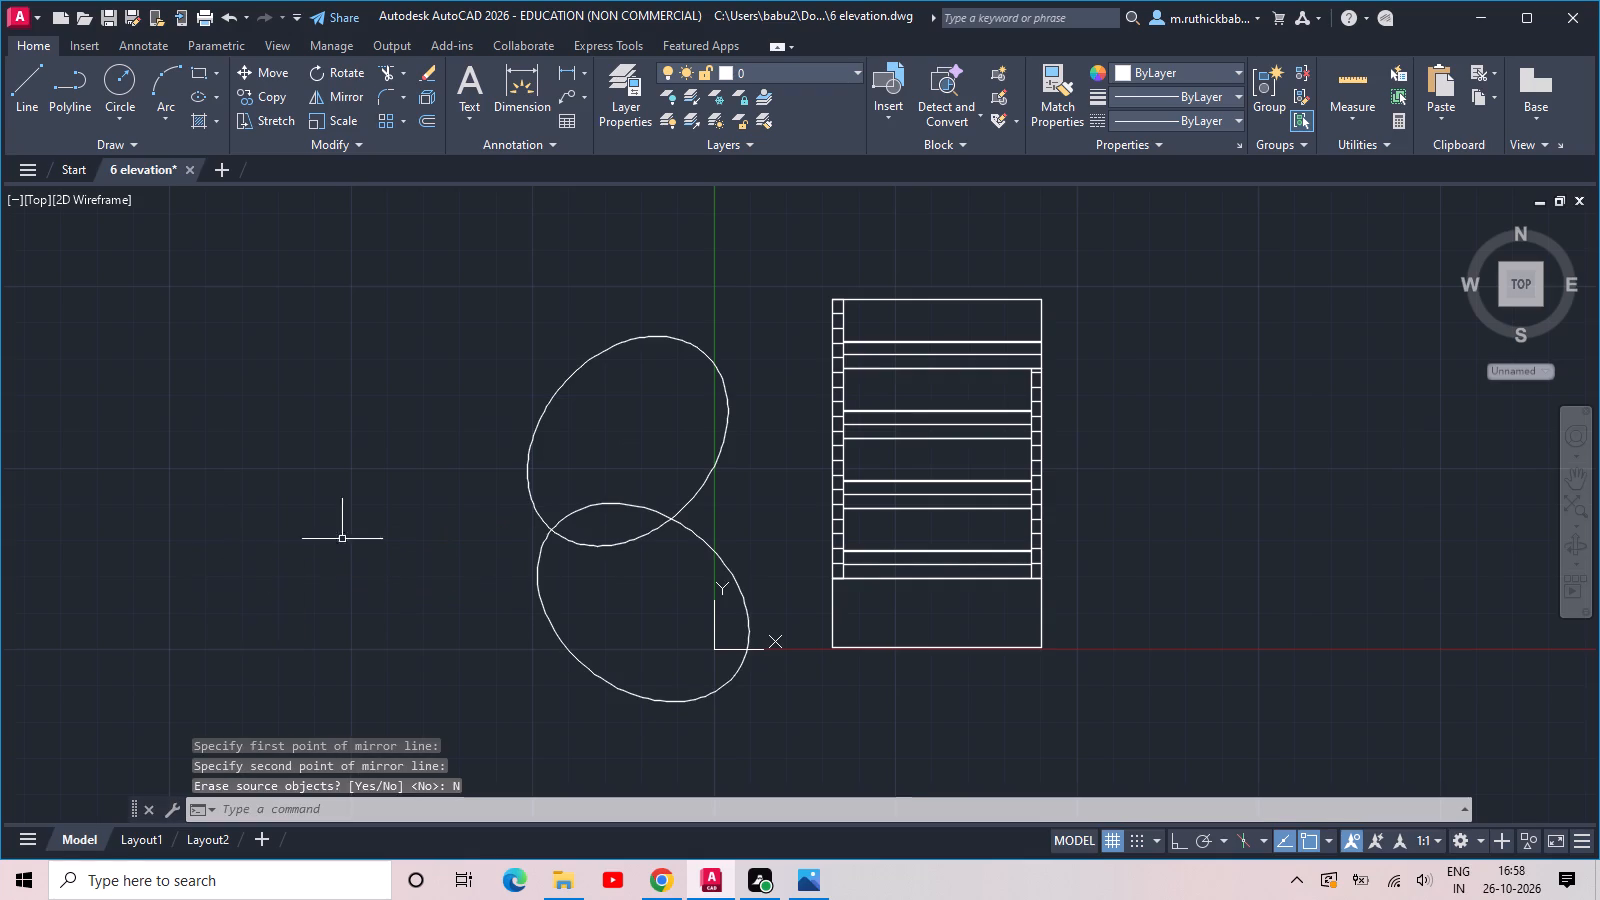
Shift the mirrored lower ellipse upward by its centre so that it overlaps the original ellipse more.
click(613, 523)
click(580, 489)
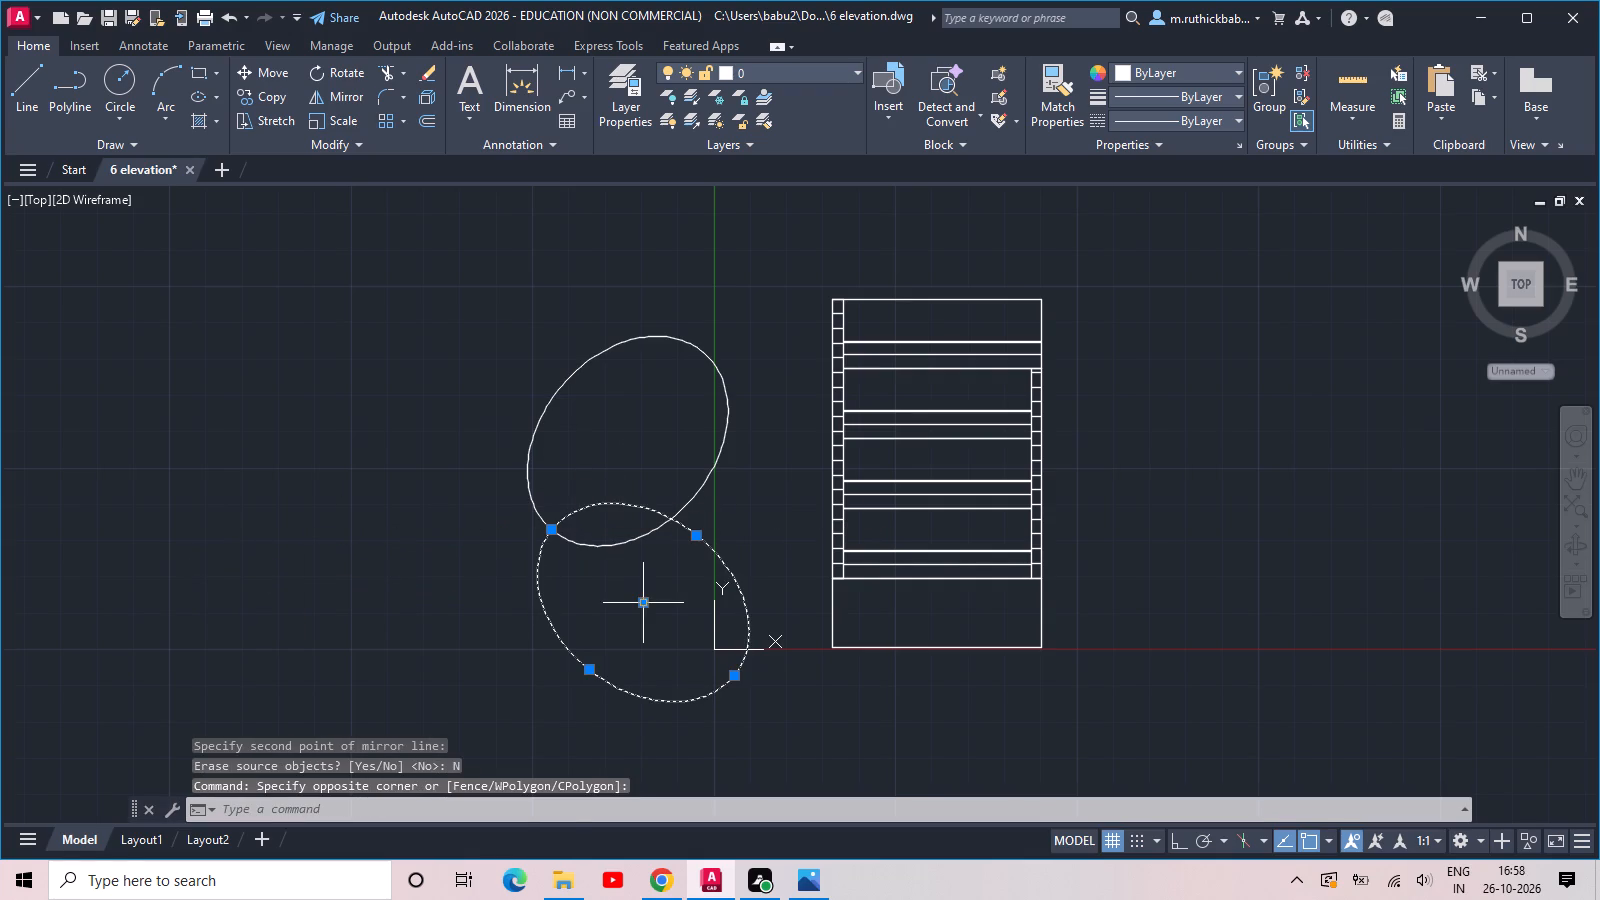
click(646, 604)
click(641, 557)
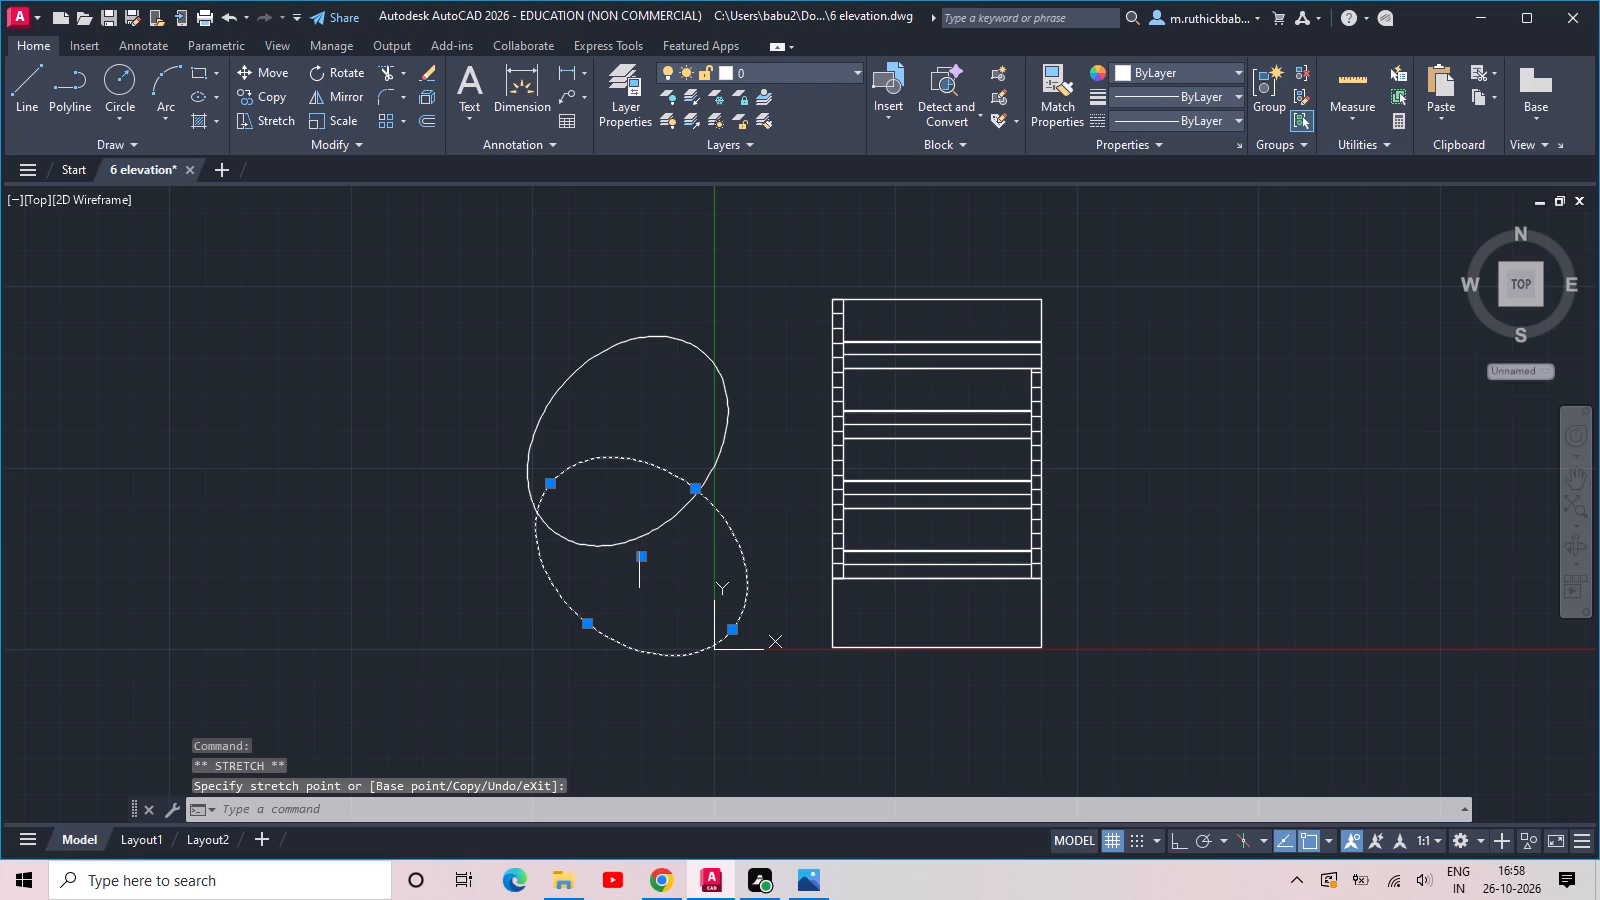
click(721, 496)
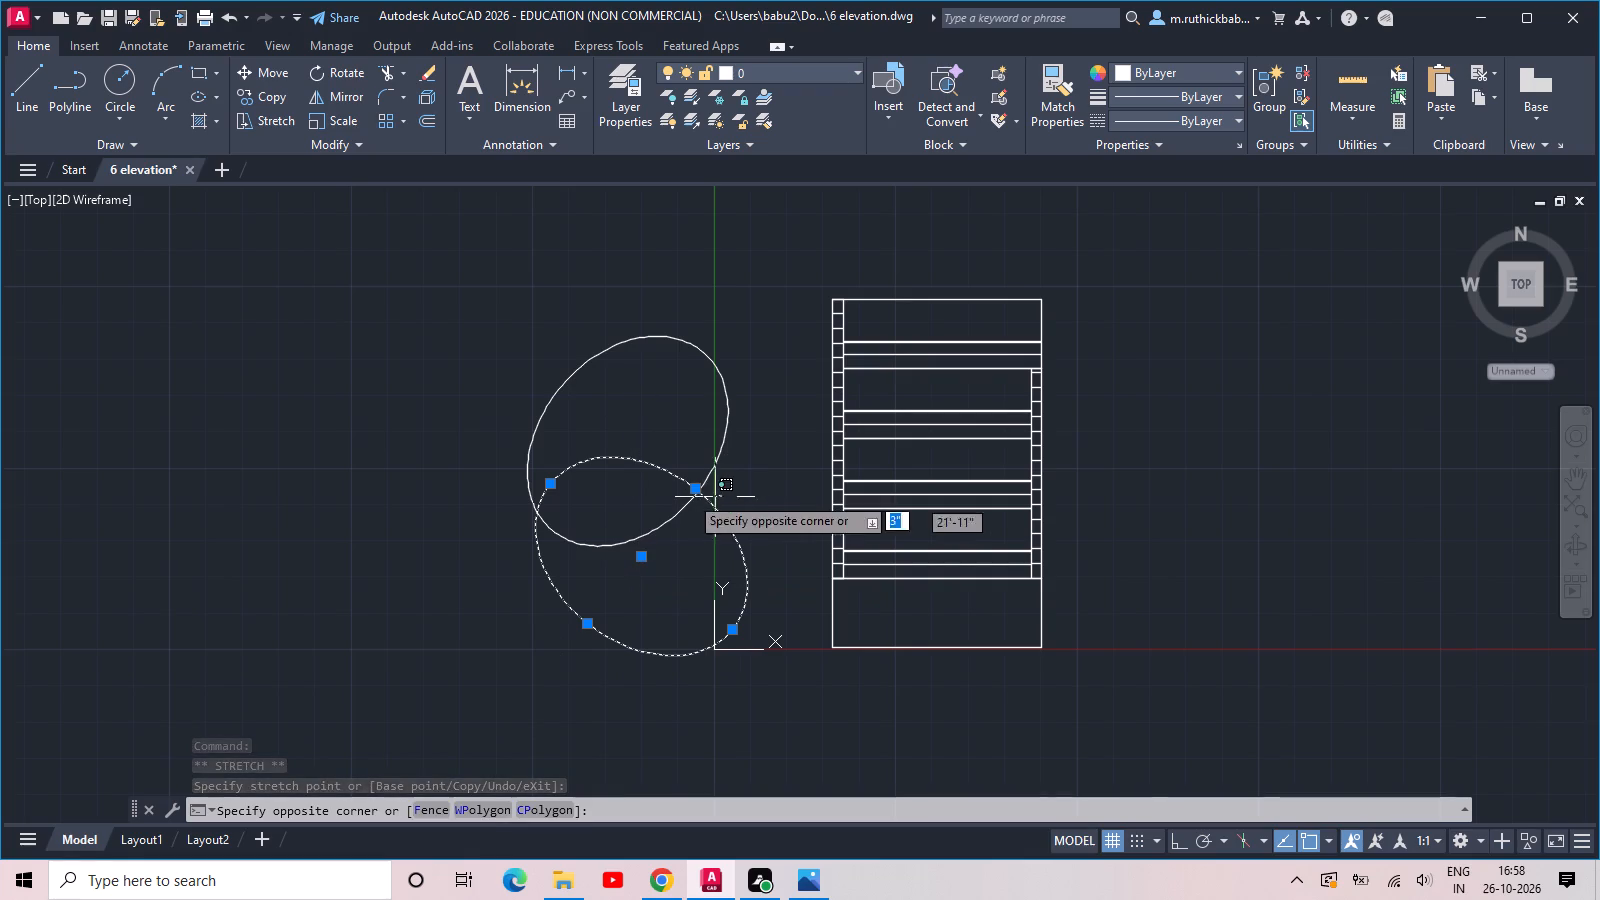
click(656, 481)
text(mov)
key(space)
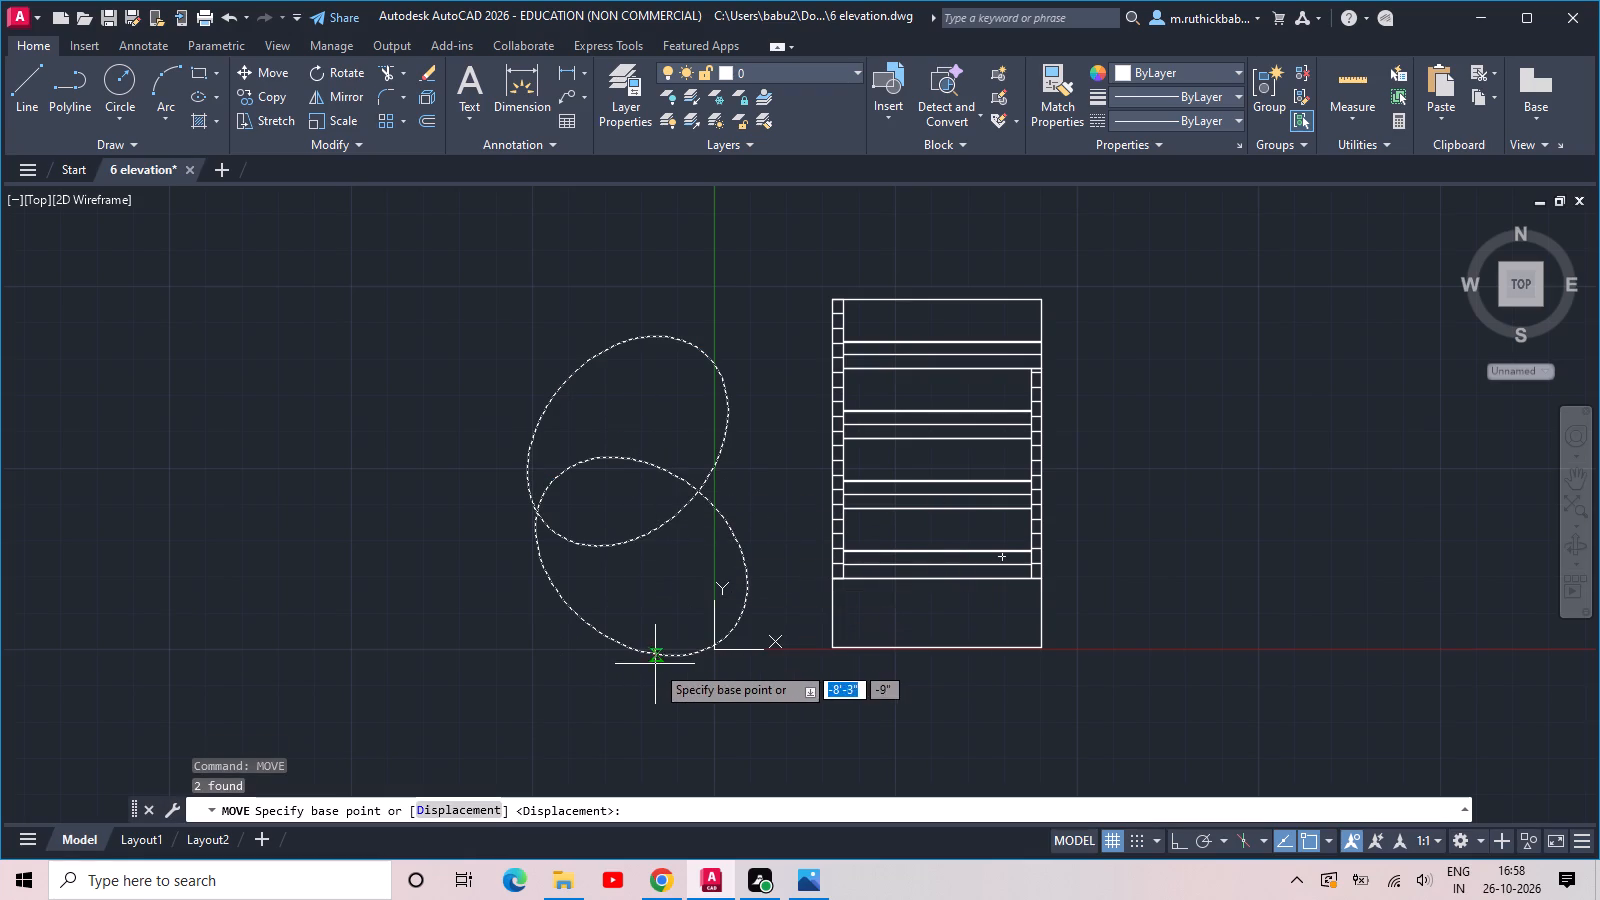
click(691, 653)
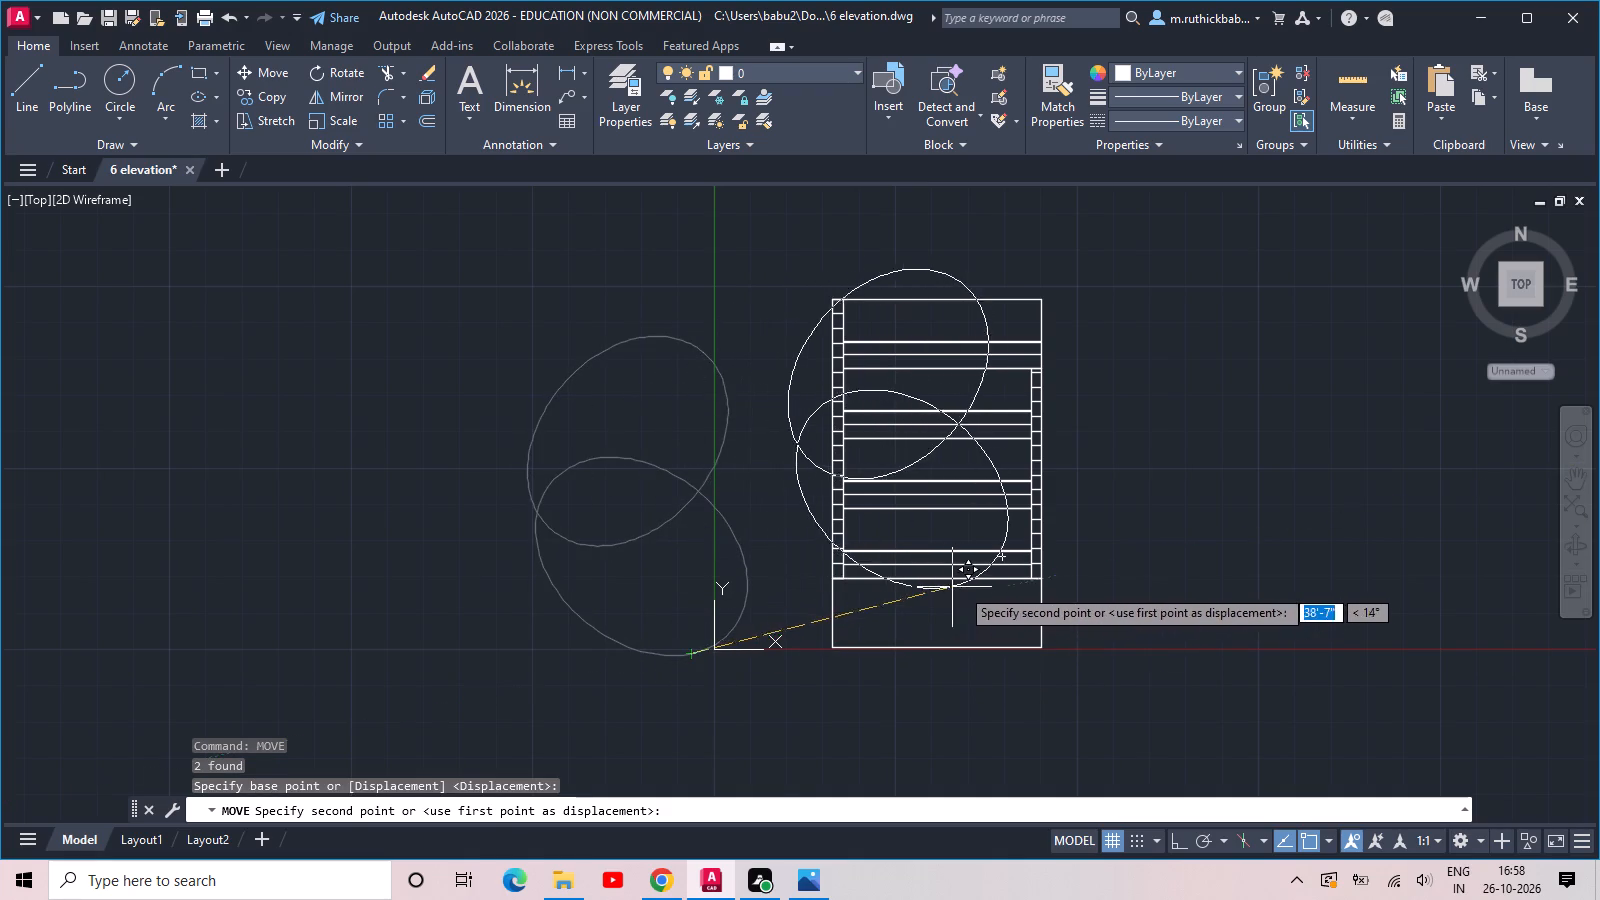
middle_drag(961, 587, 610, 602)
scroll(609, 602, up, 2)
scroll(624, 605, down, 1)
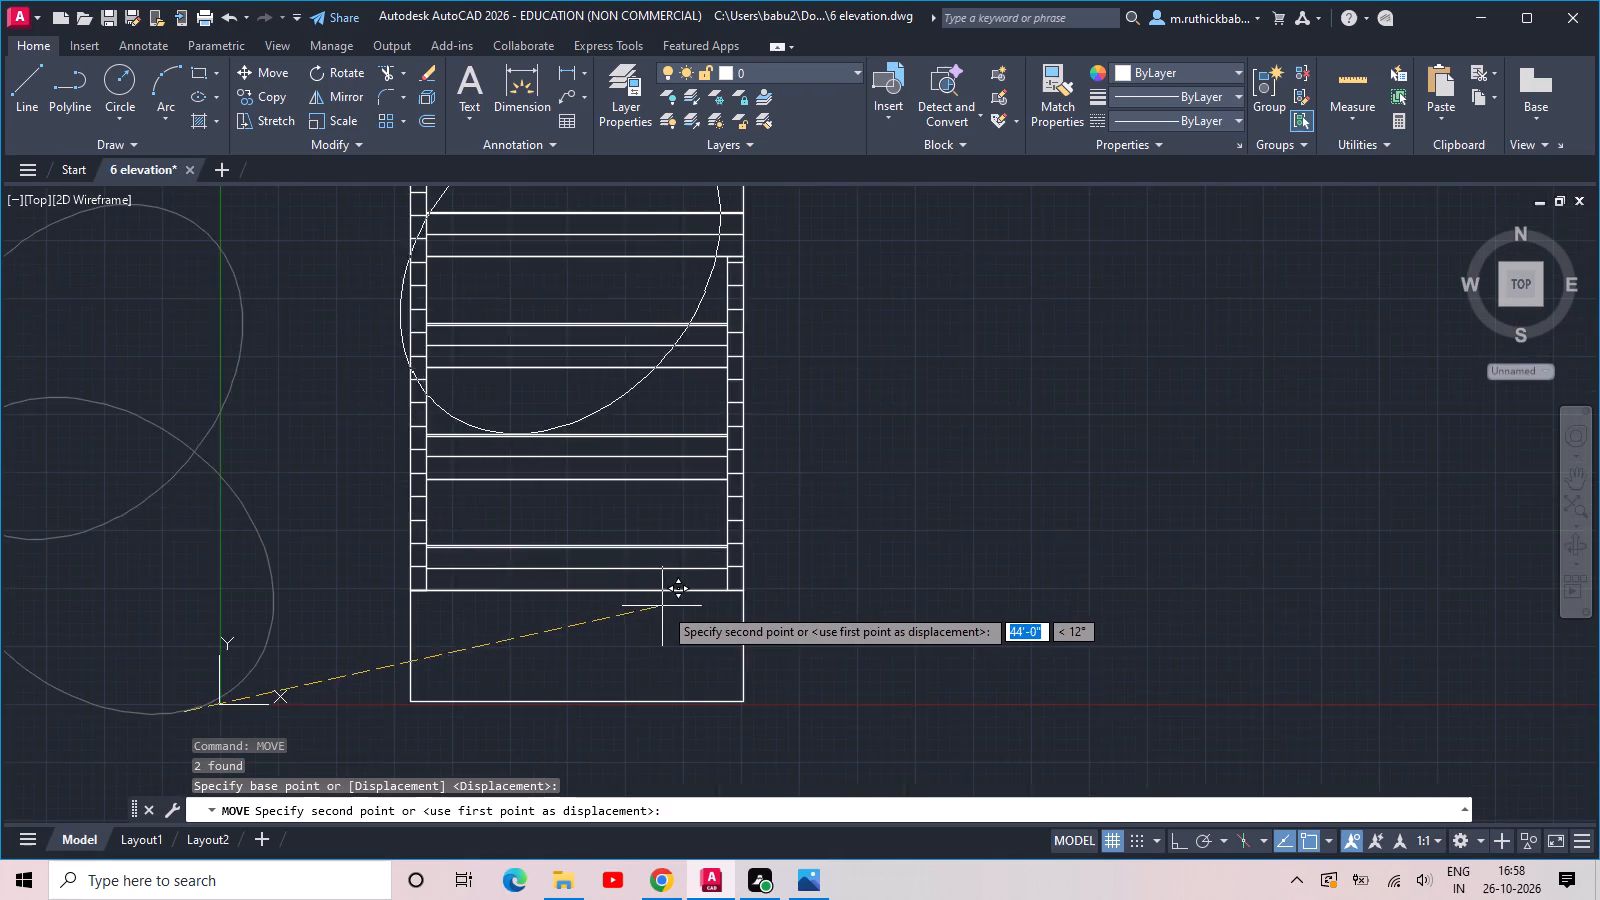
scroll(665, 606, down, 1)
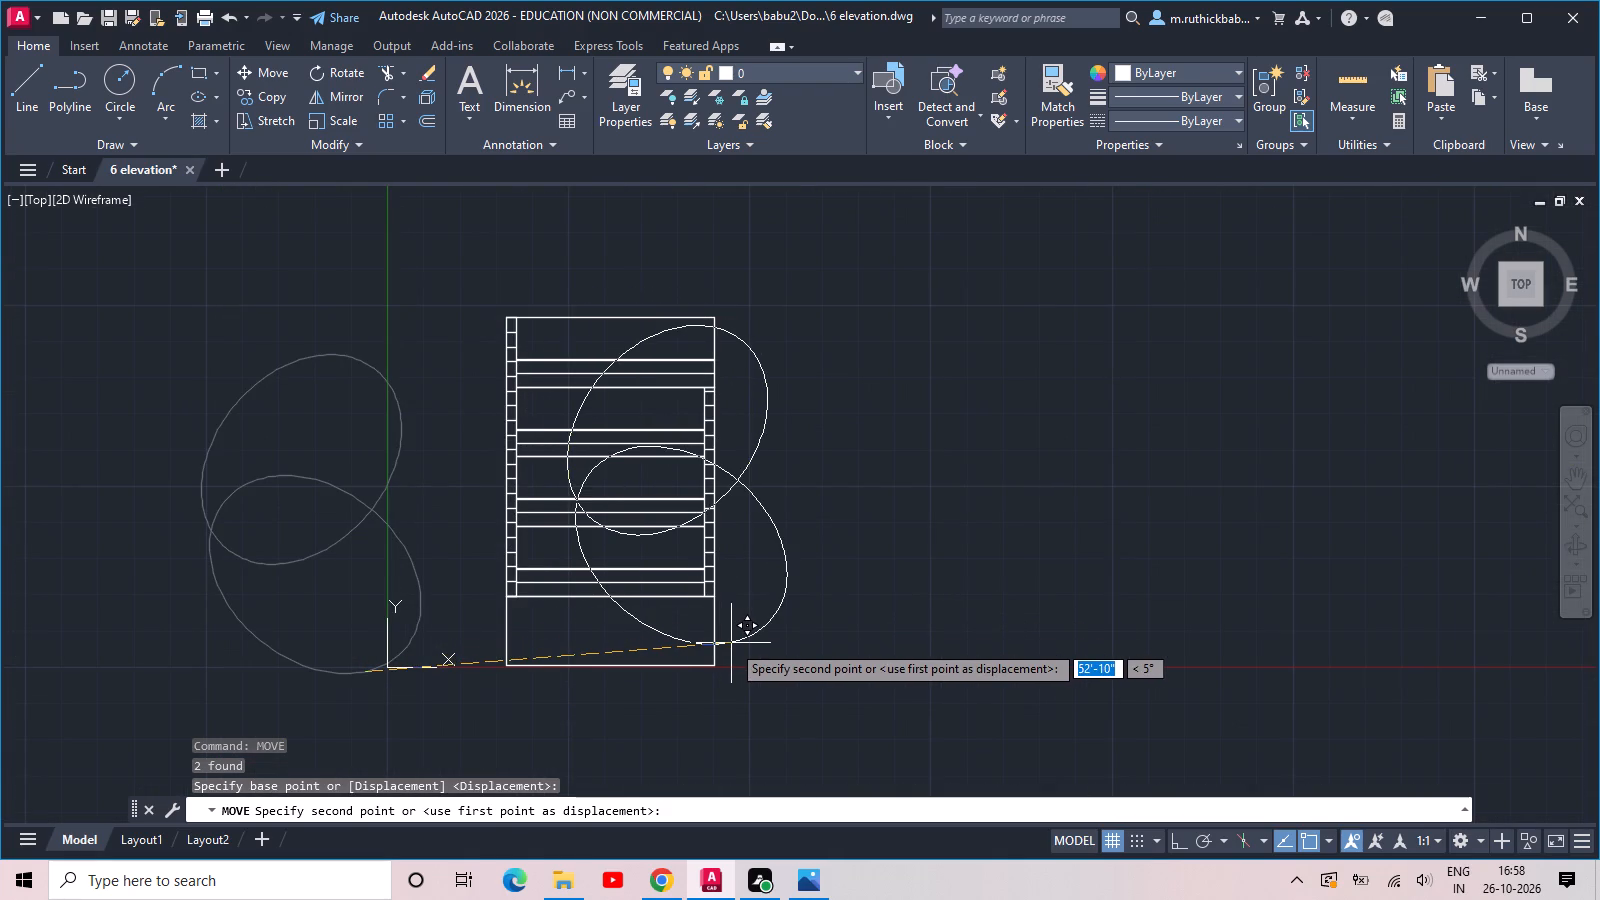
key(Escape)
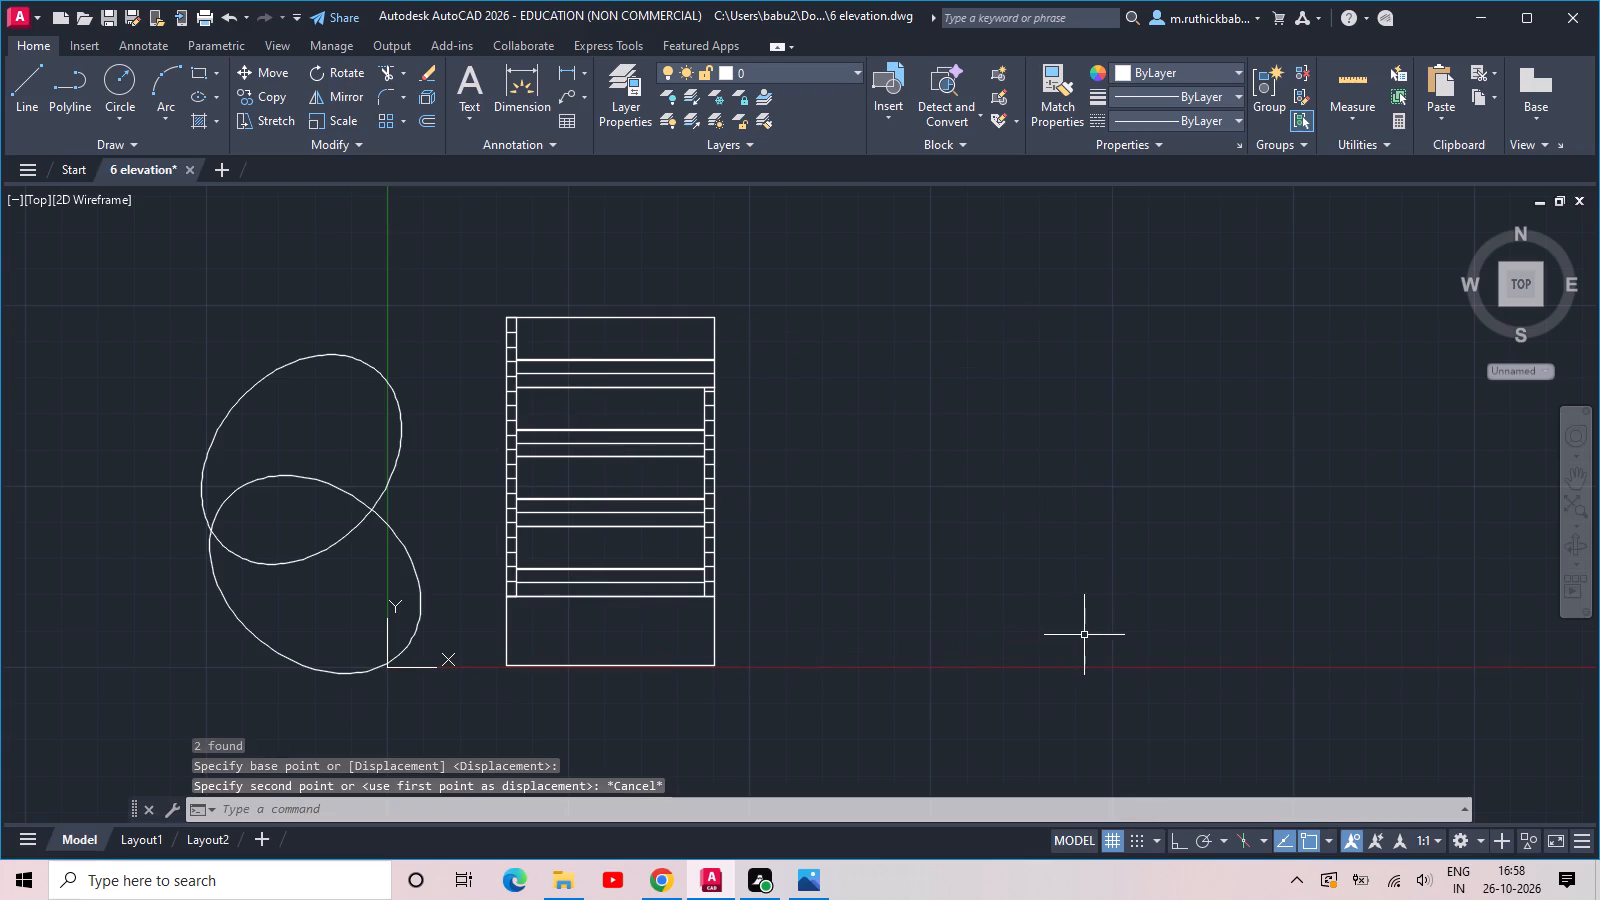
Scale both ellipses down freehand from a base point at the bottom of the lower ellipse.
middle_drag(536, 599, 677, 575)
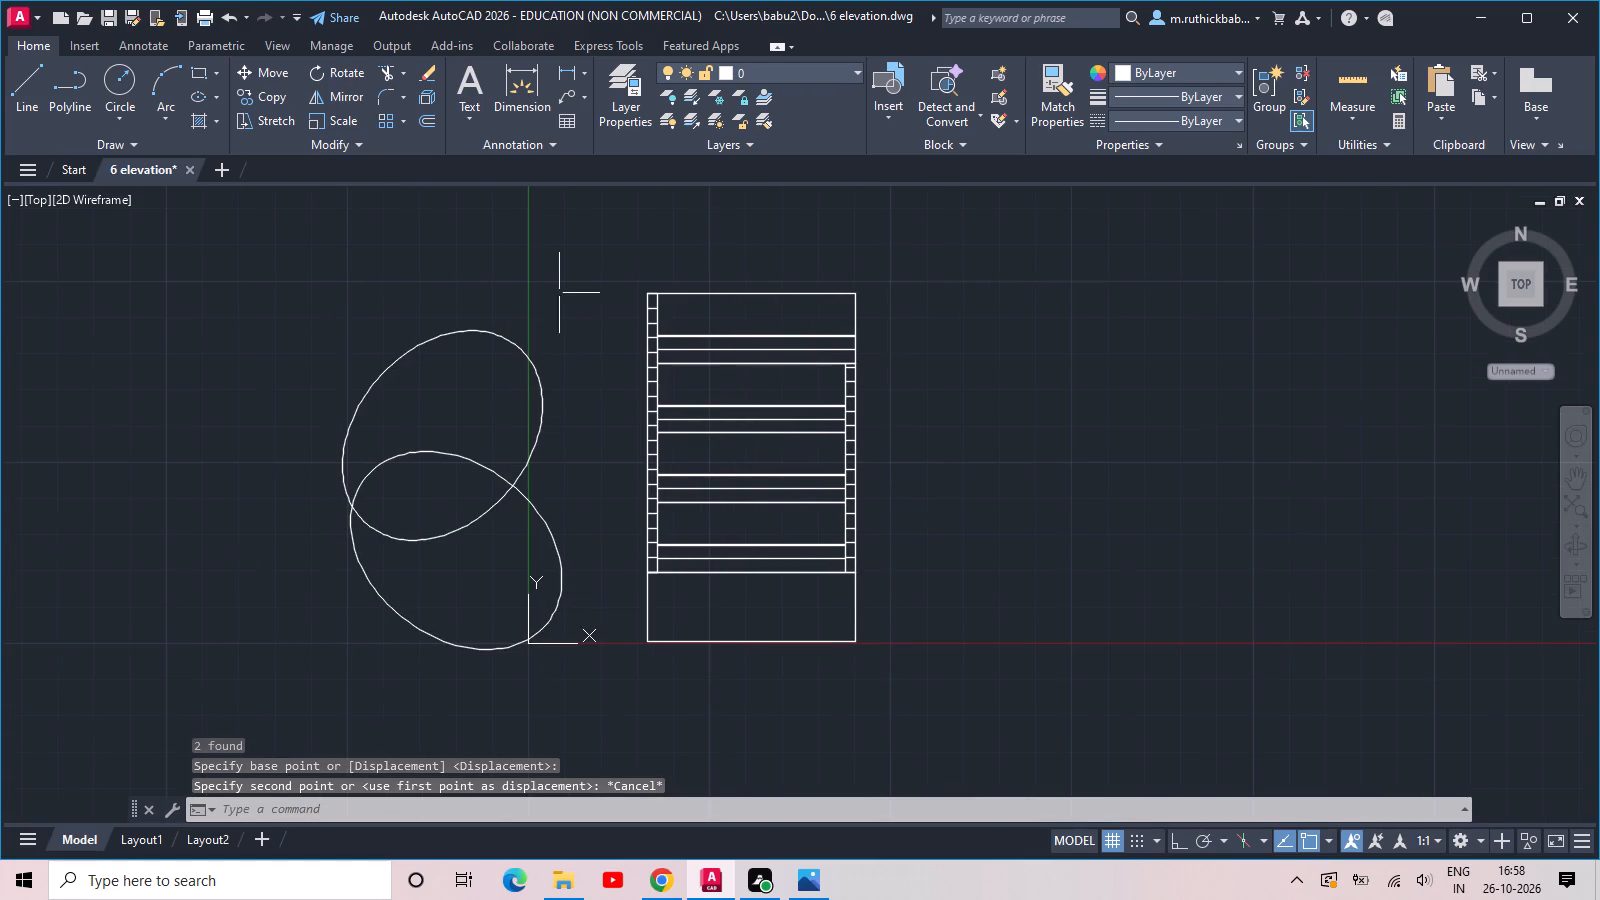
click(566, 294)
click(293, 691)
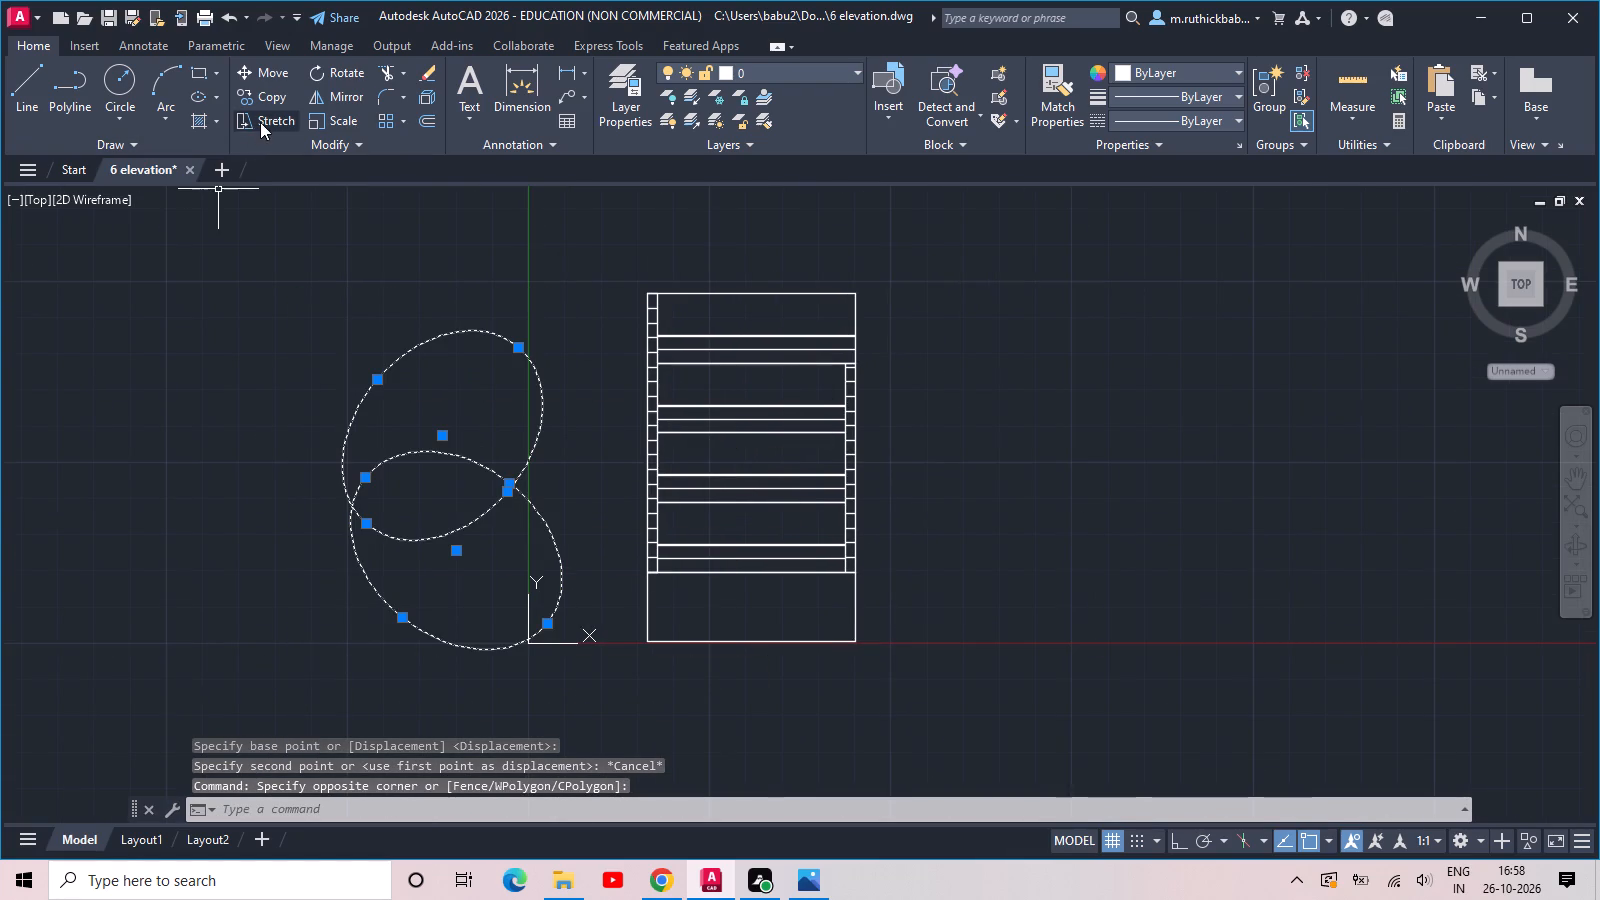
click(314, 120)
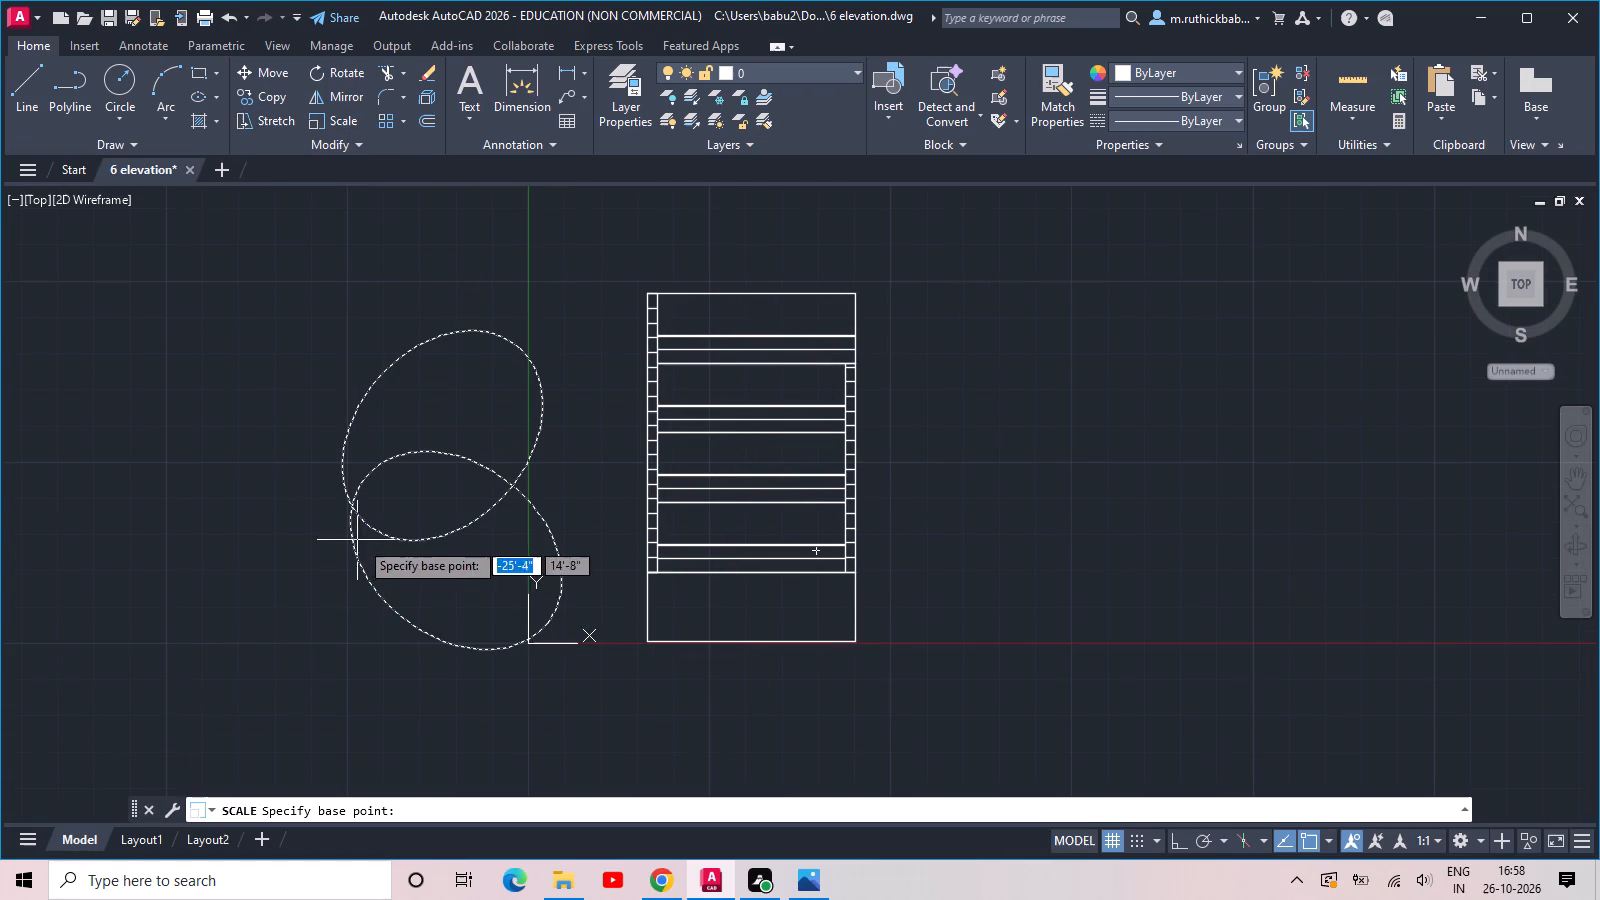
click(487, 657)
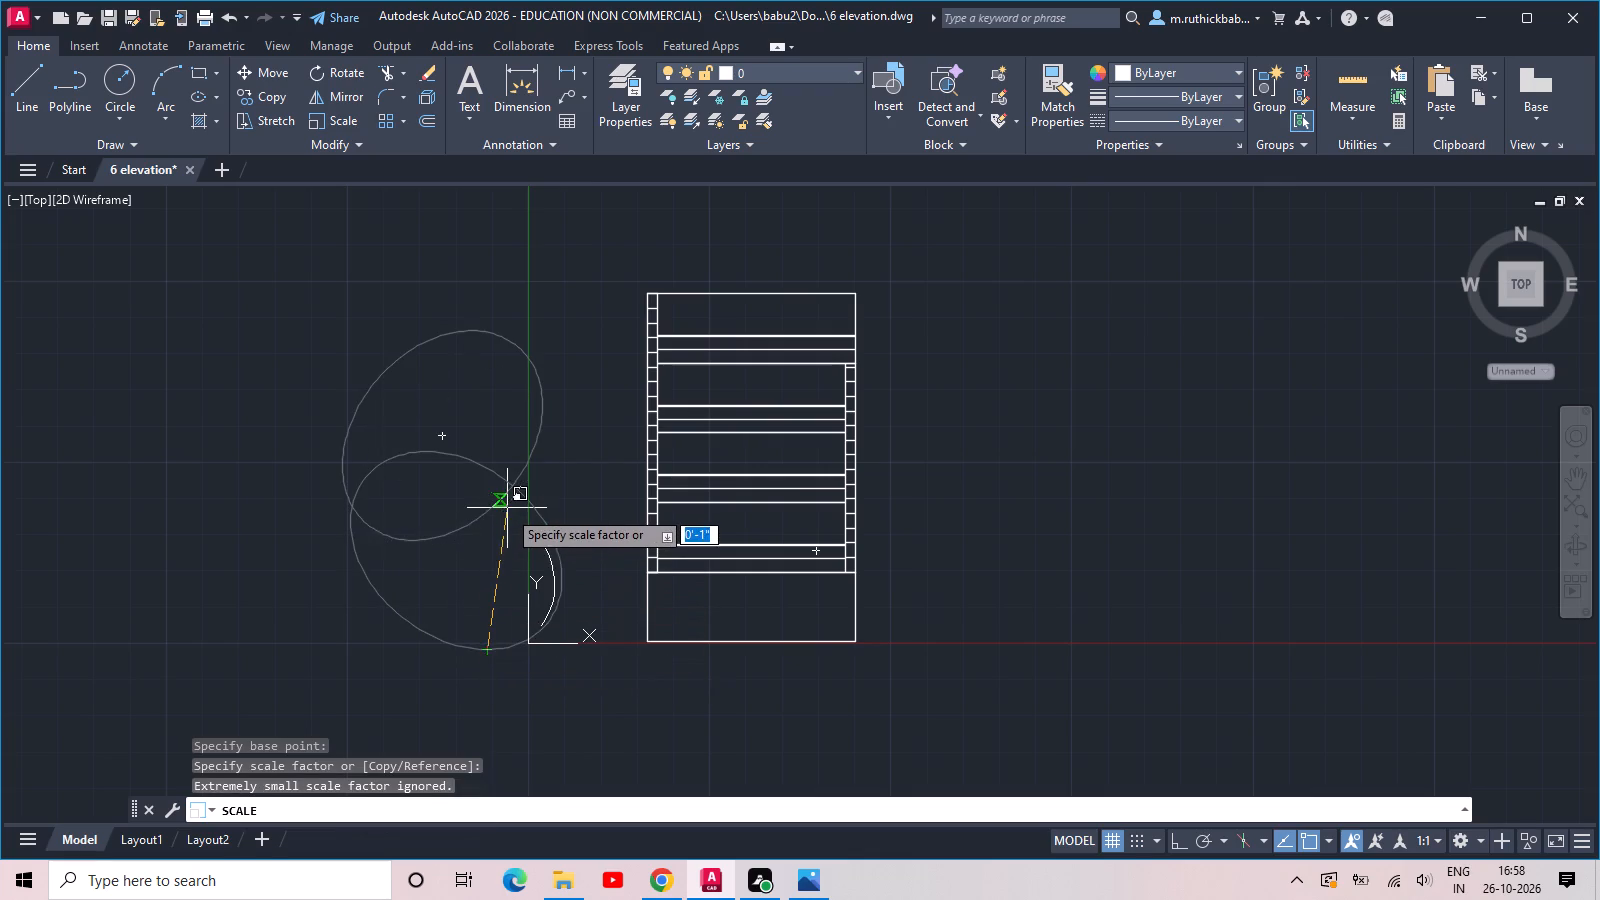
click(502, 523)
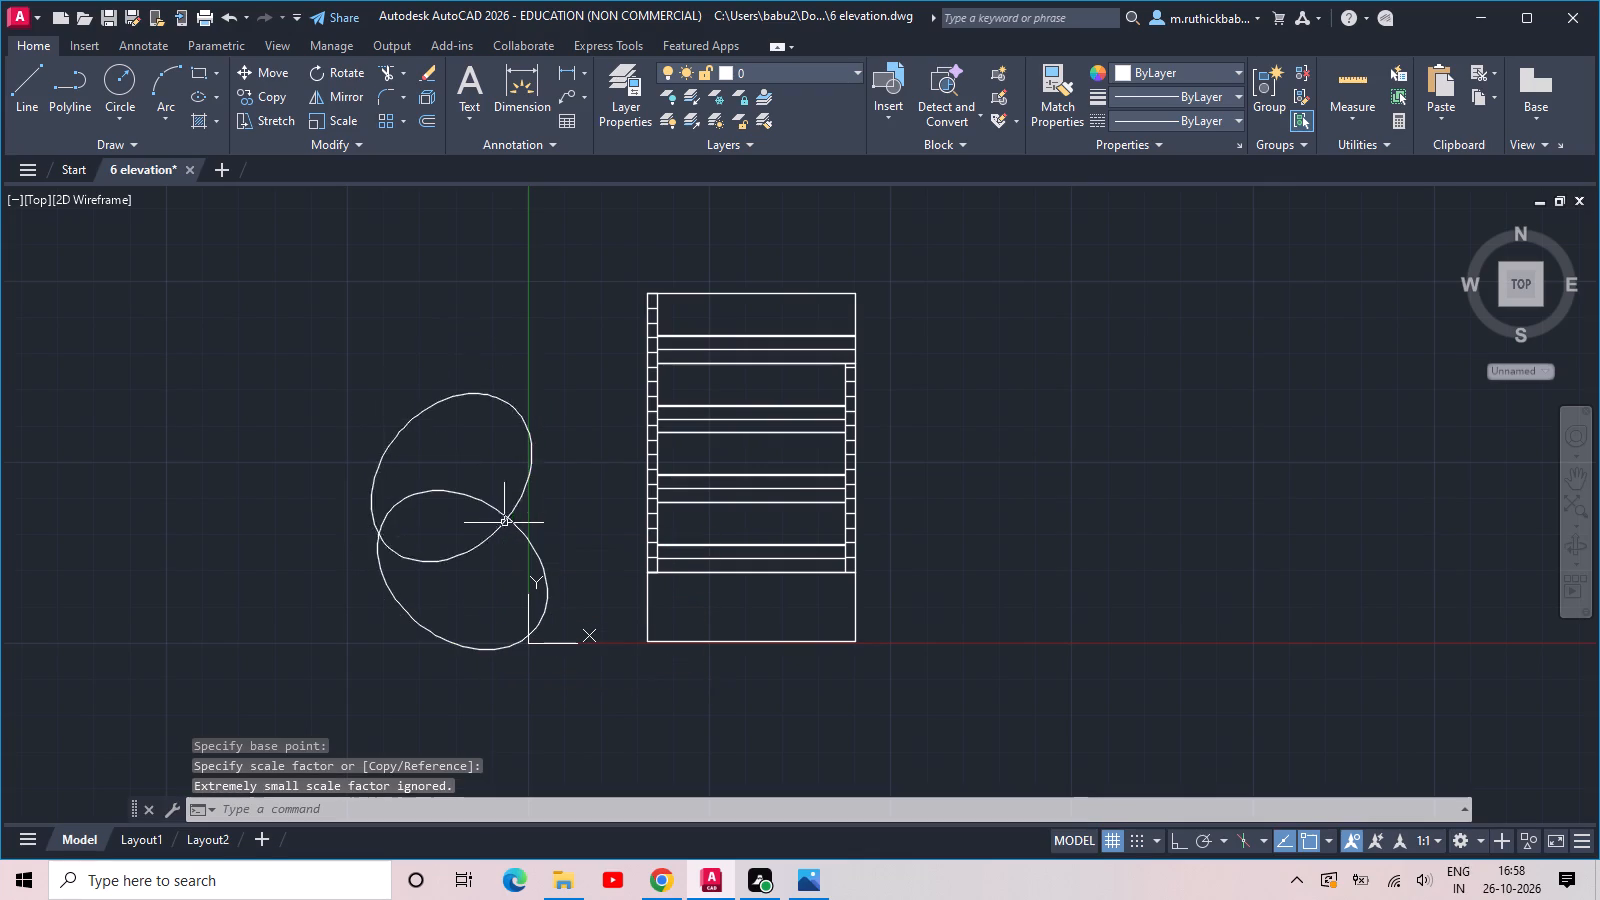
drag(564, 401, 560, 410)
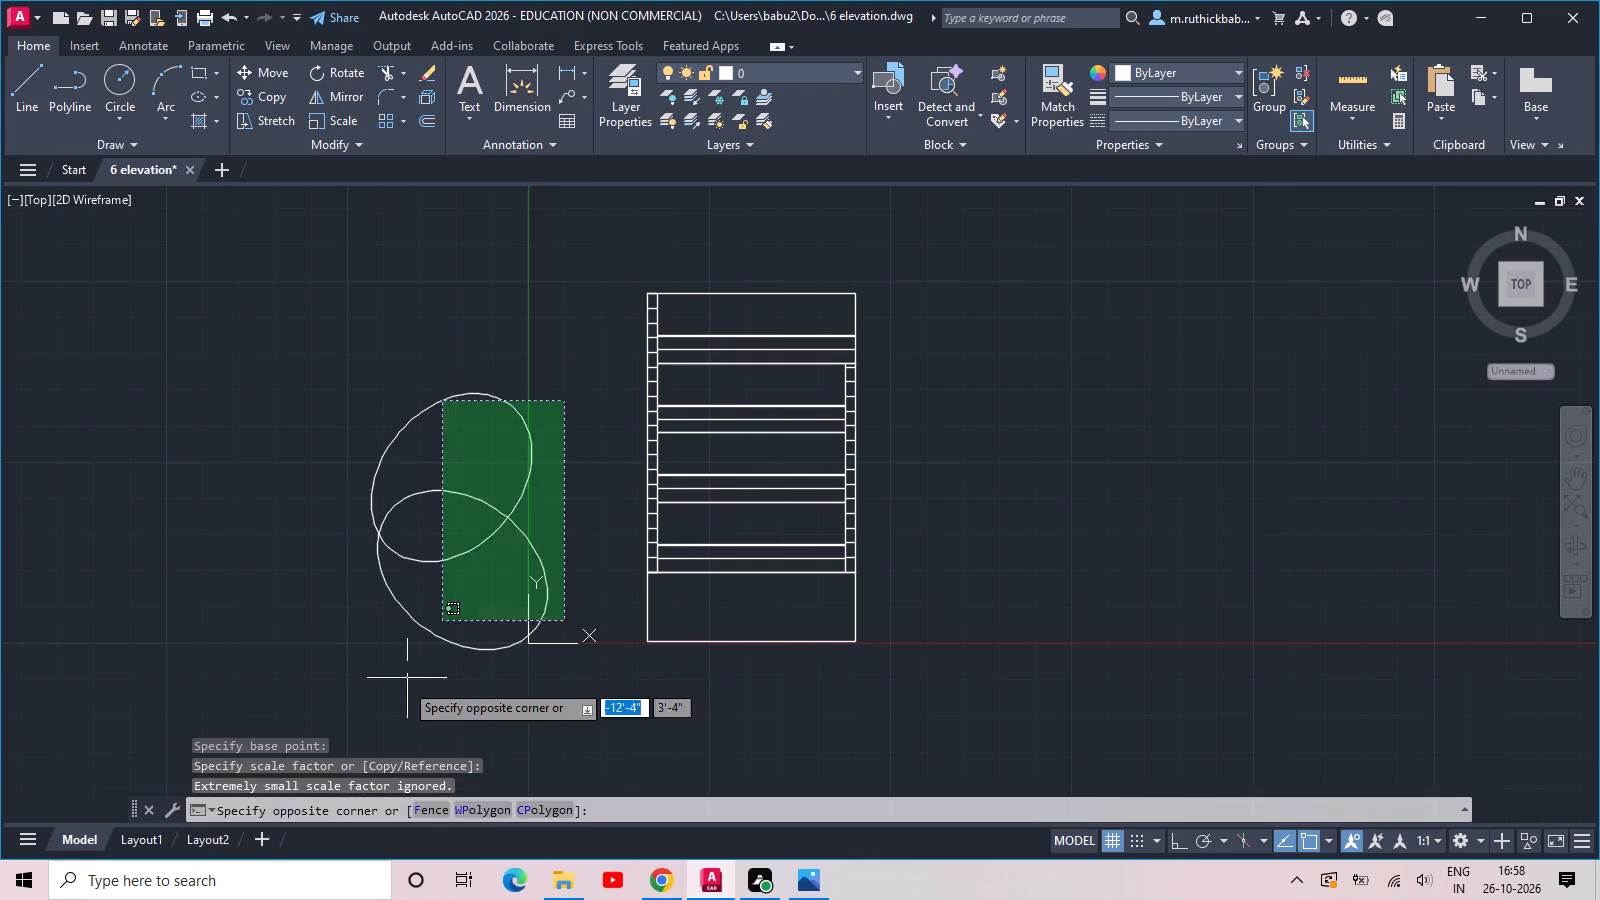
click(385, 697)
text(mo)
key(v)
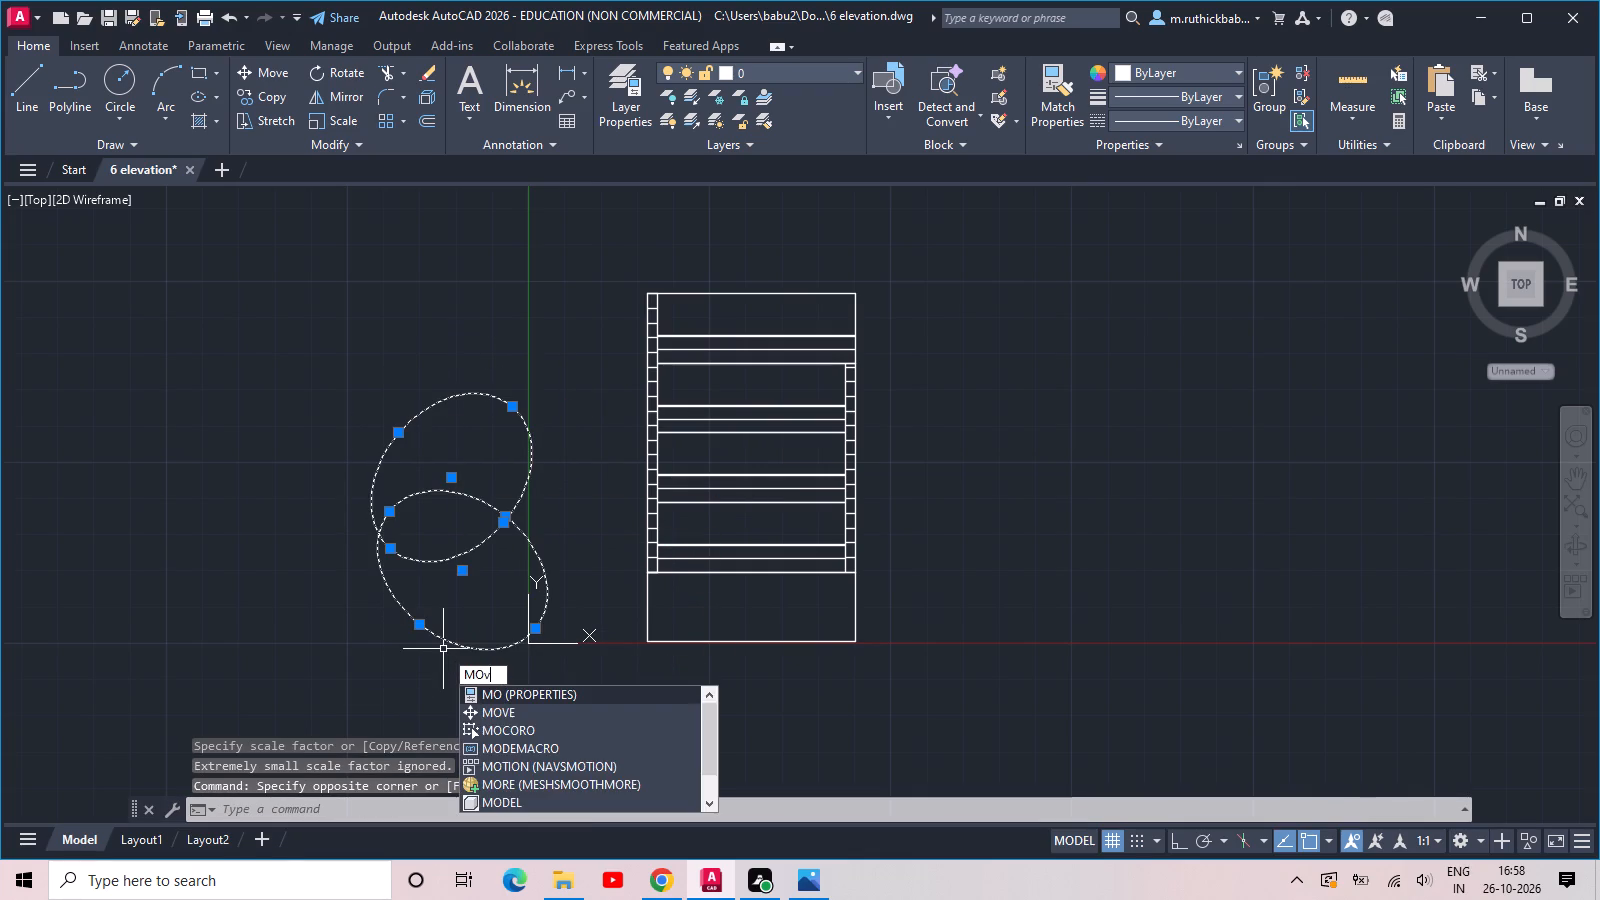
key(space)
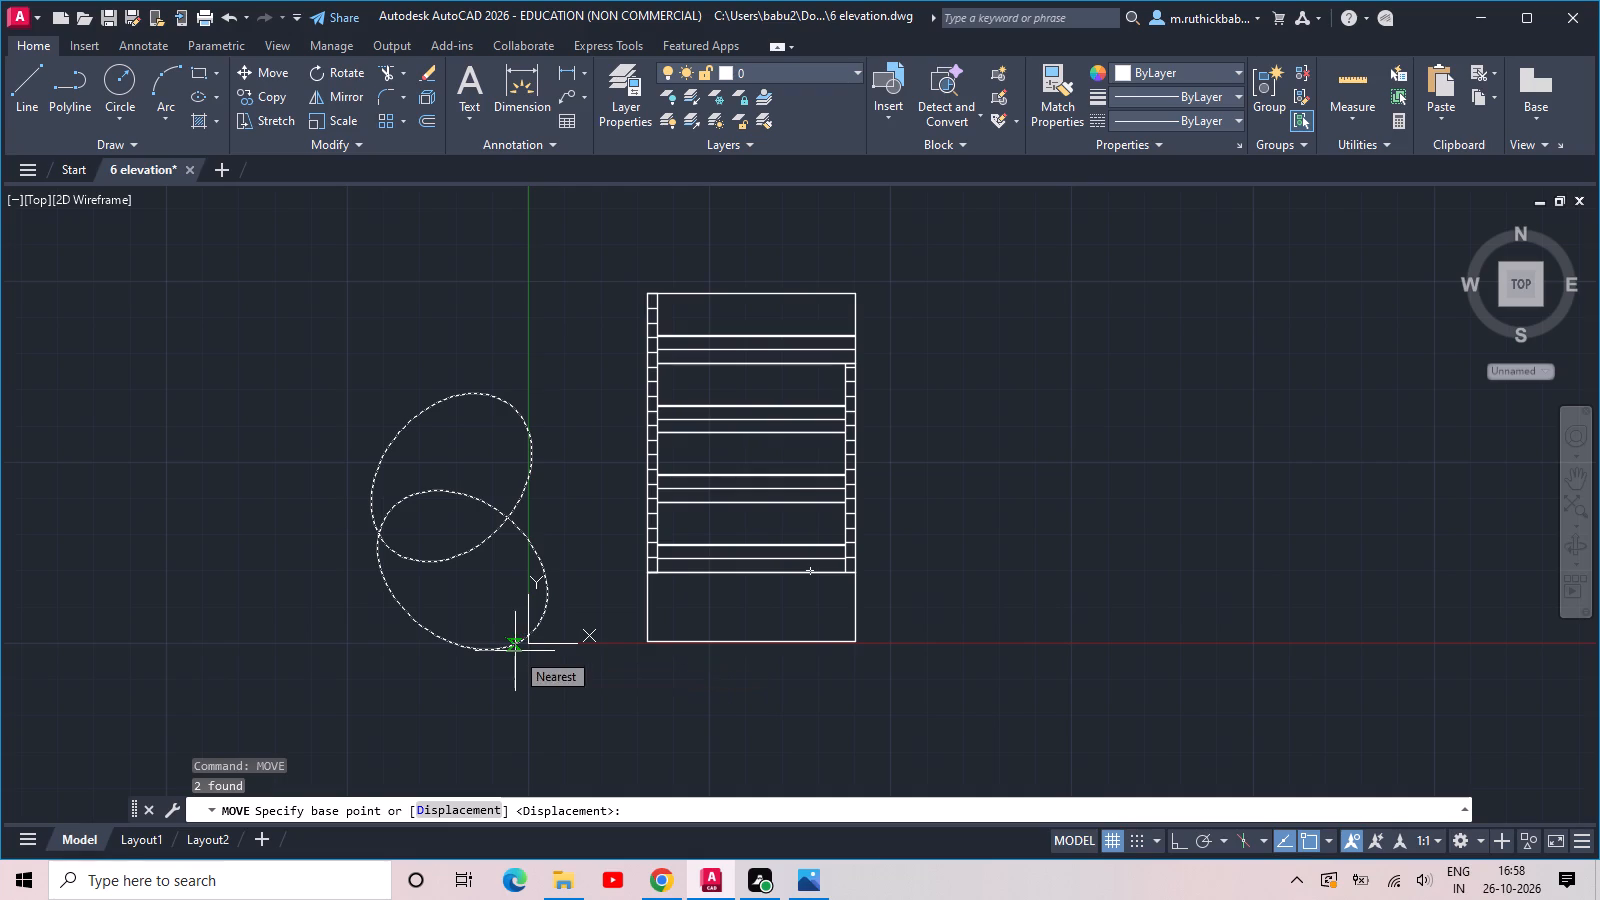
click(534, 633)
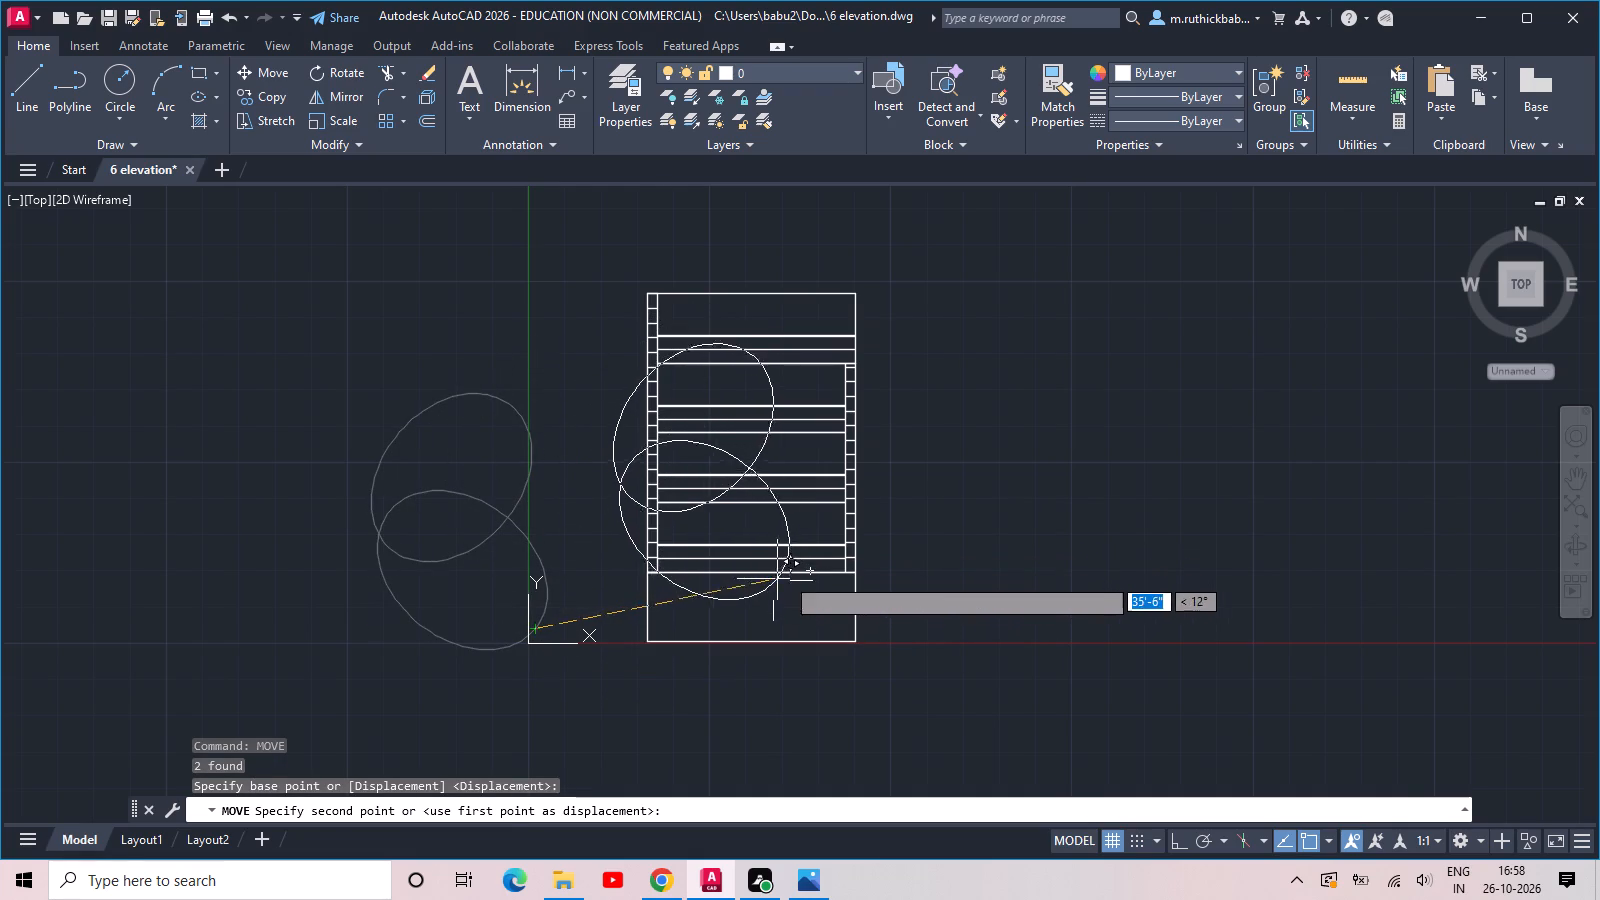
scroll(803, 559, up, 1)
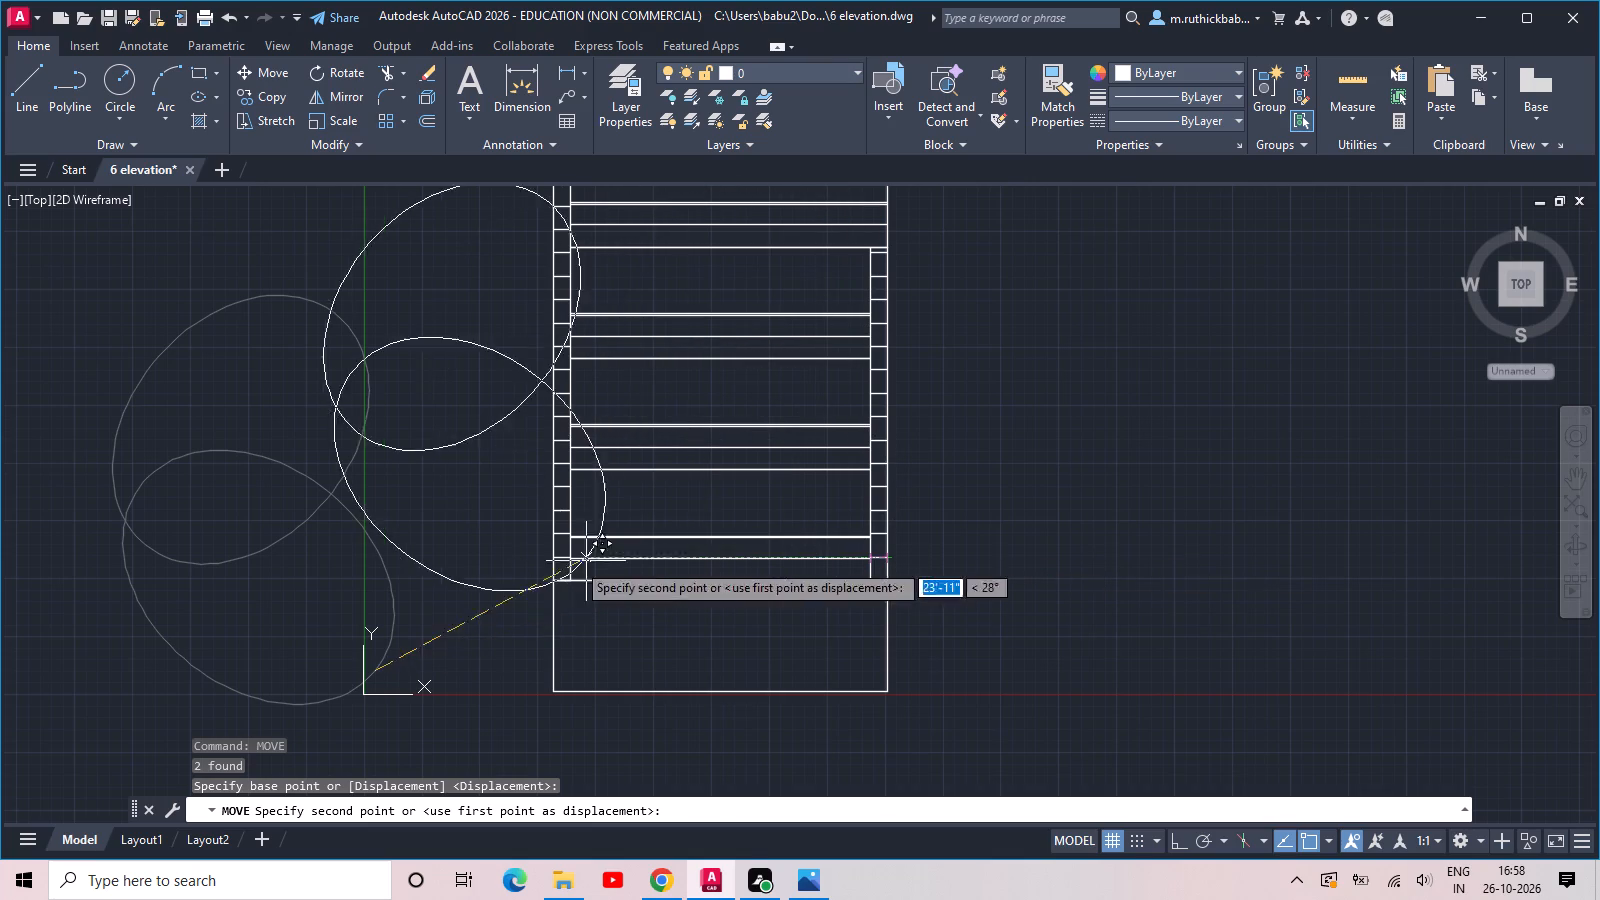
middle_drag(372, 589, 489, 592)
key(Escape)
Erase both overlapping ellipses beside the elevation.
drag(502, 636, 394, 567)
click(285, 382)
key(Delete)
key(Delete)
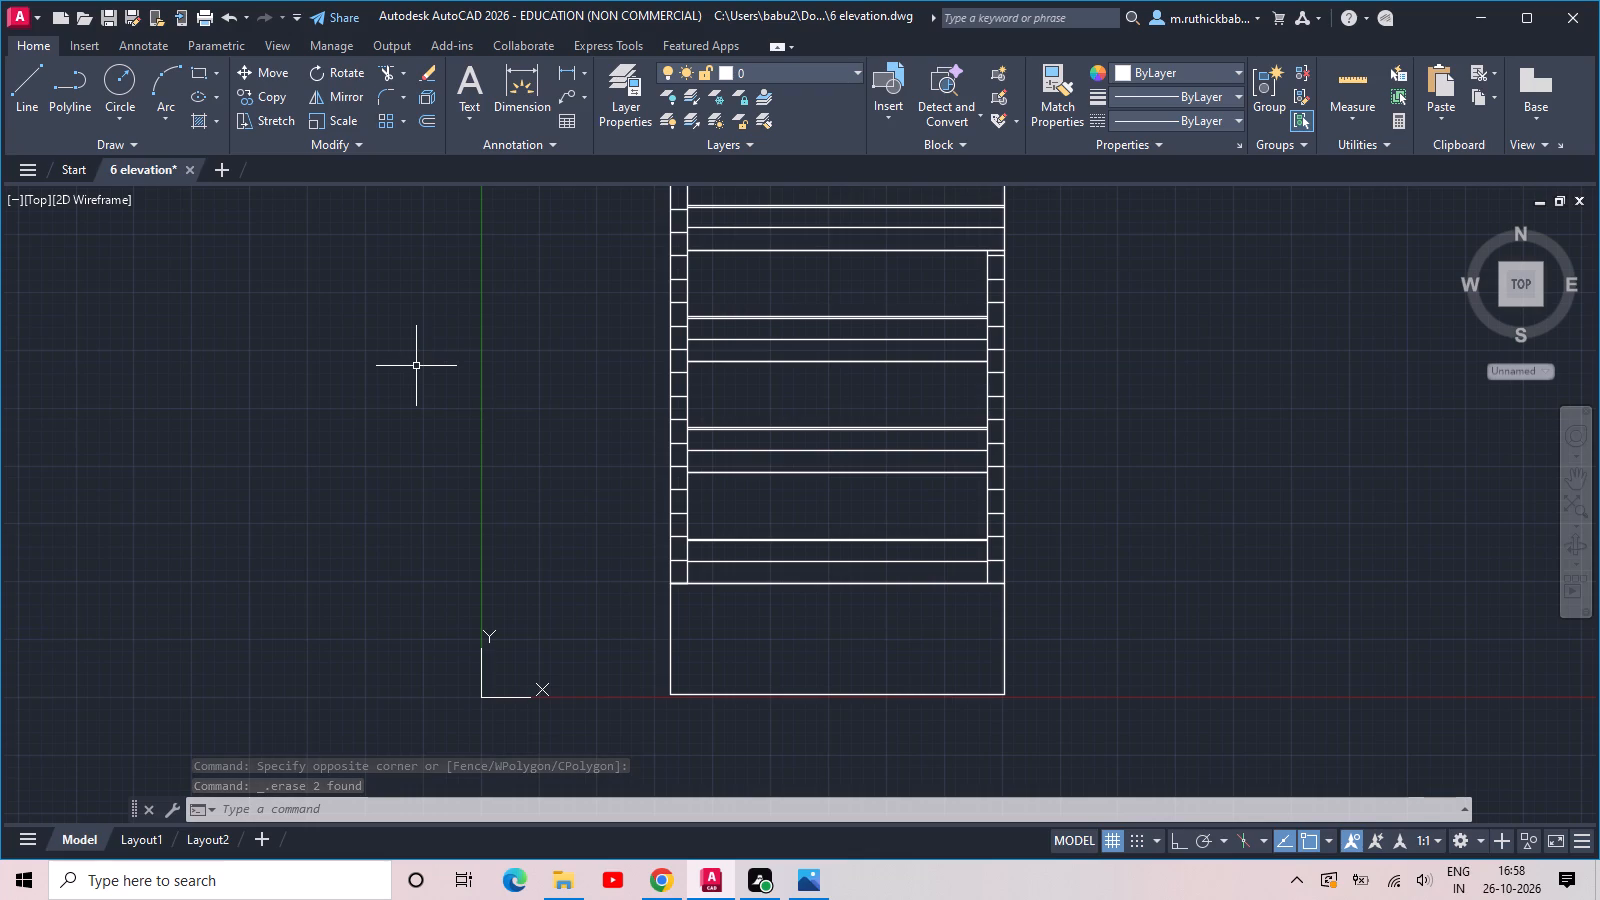
Draw an upright ellipse beside the elevation, about 17' wide with a vertical half-axis of about 11'-10".
key(e)
key(l)
key(space)
click(352, 443)
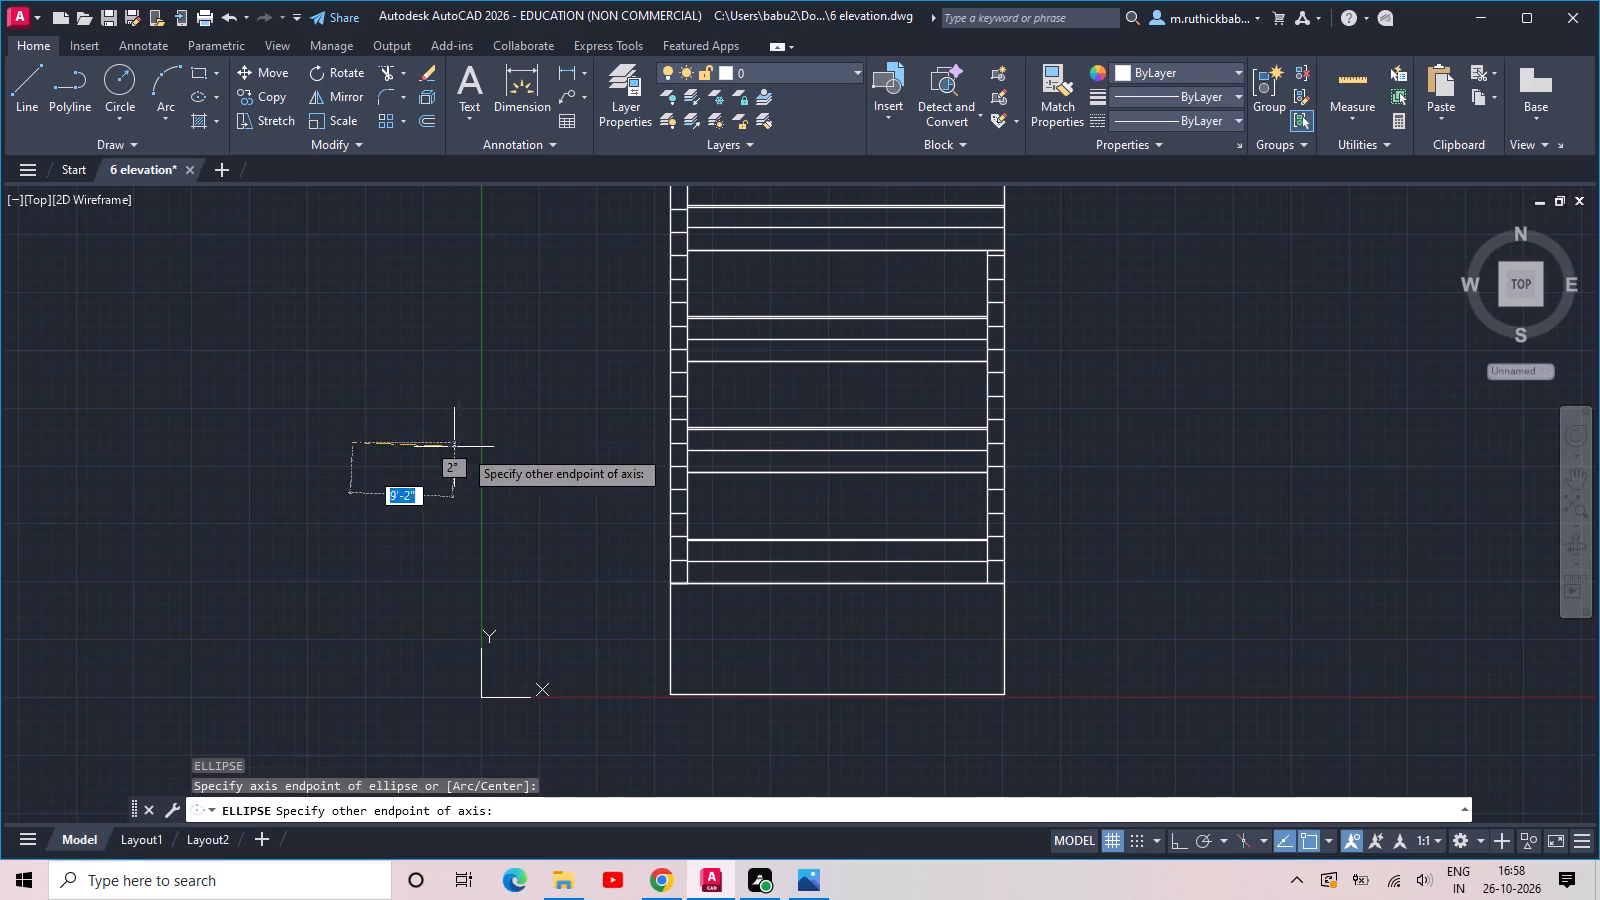
click(542, 445)
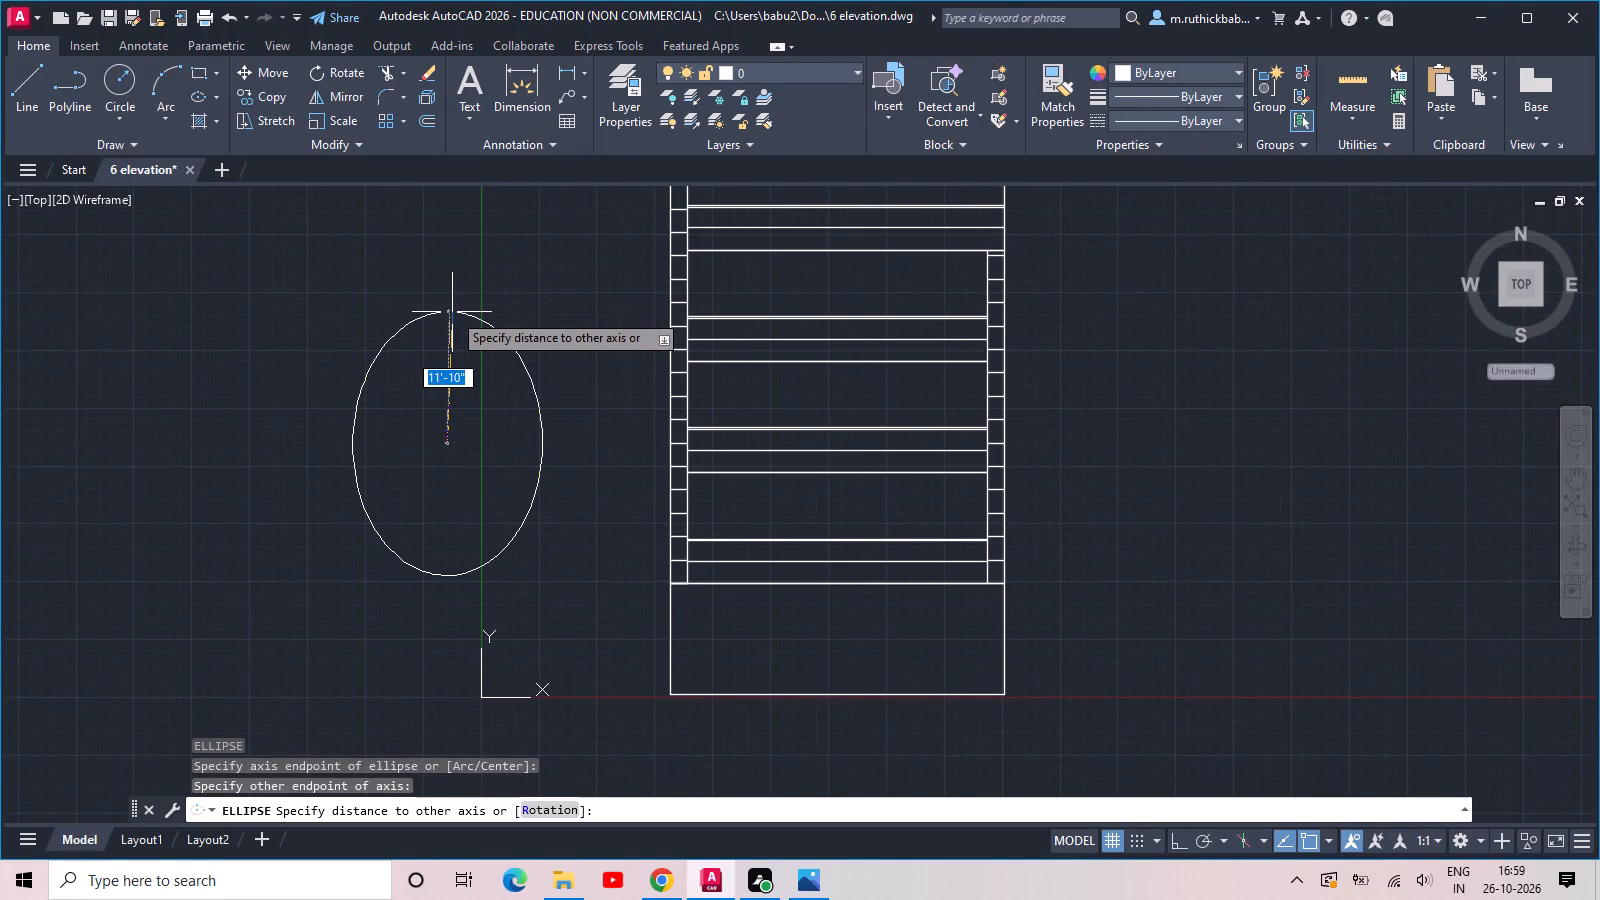
click(452, 312)
Rotate the ellipse freehand about its centre so that its upper end leans toward the elevation.
click(541, 353)
click(485, 439)
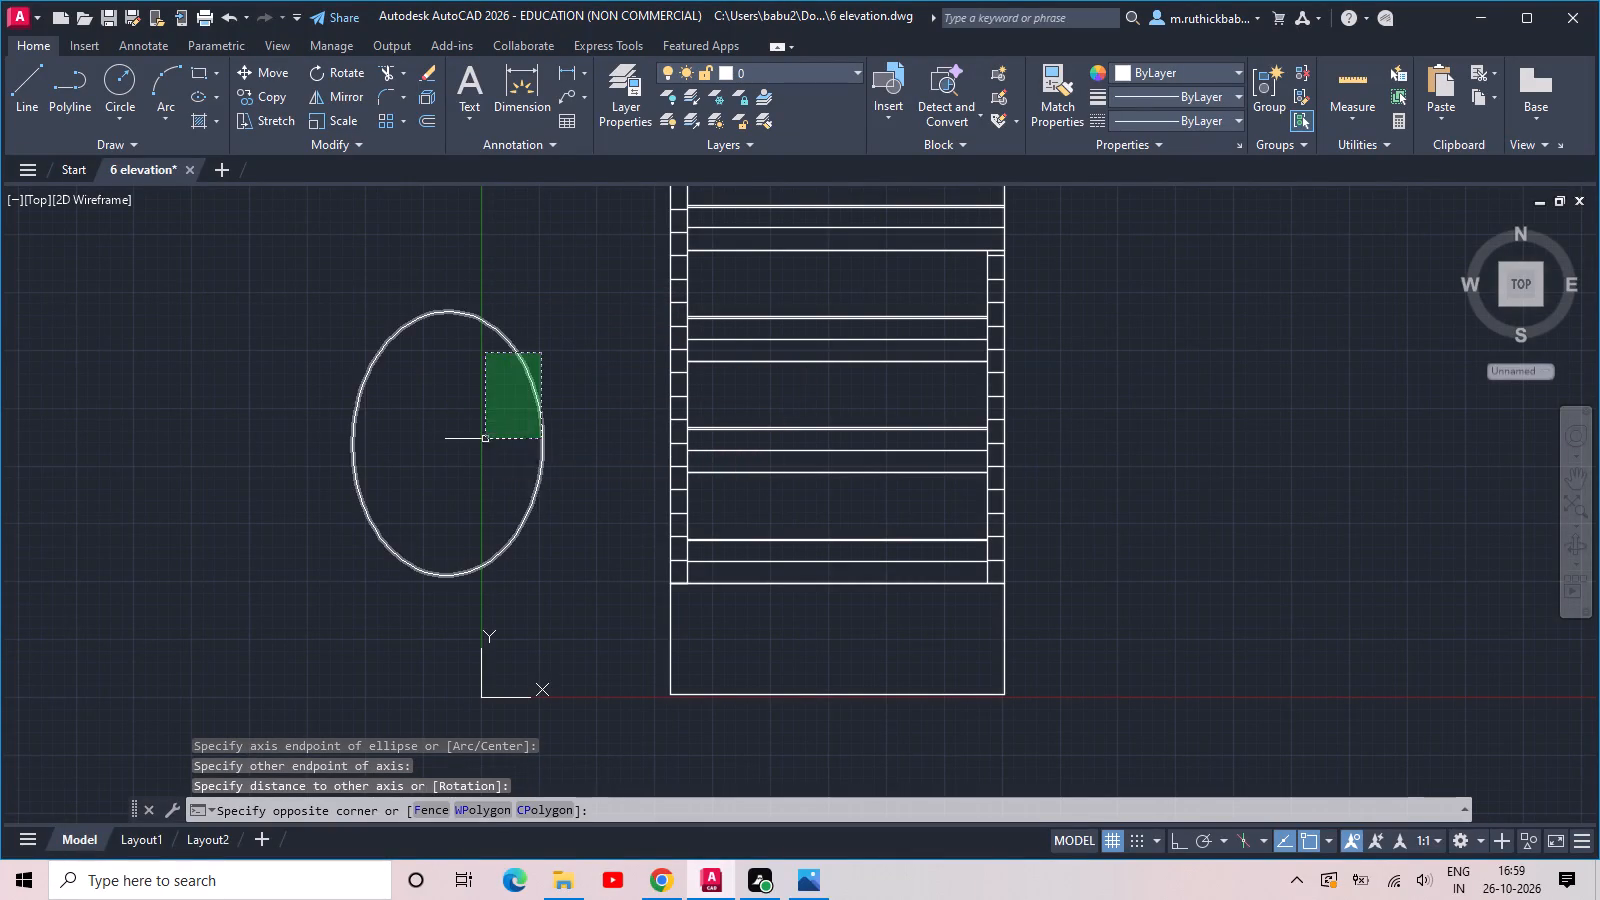
key(r)
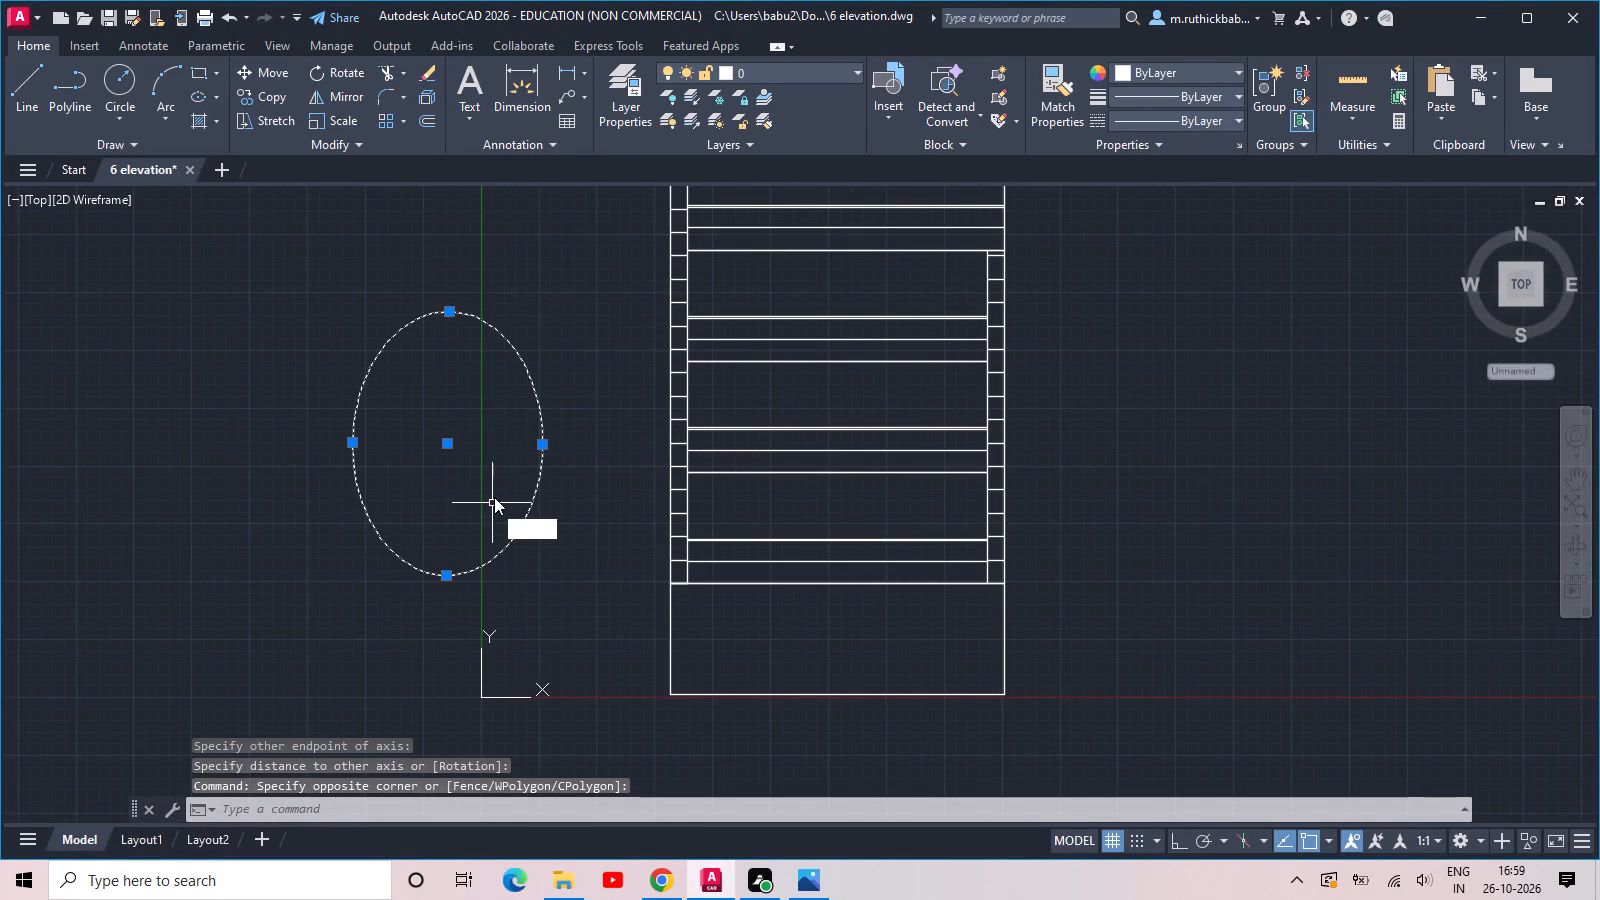
text(o)
key(space)
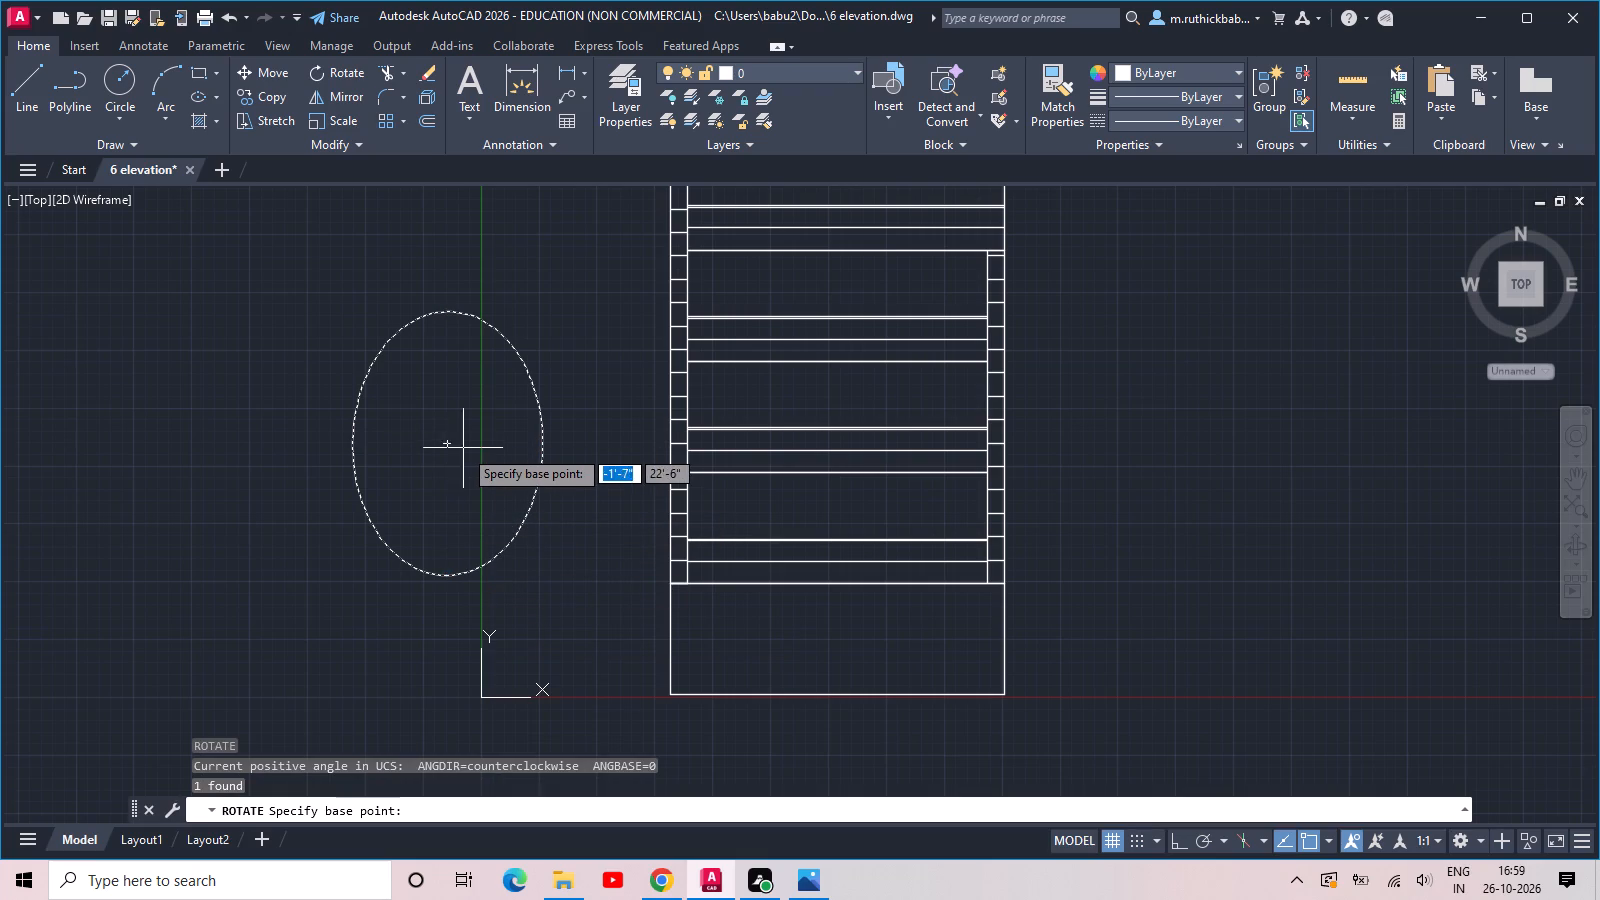
click(450, 444)
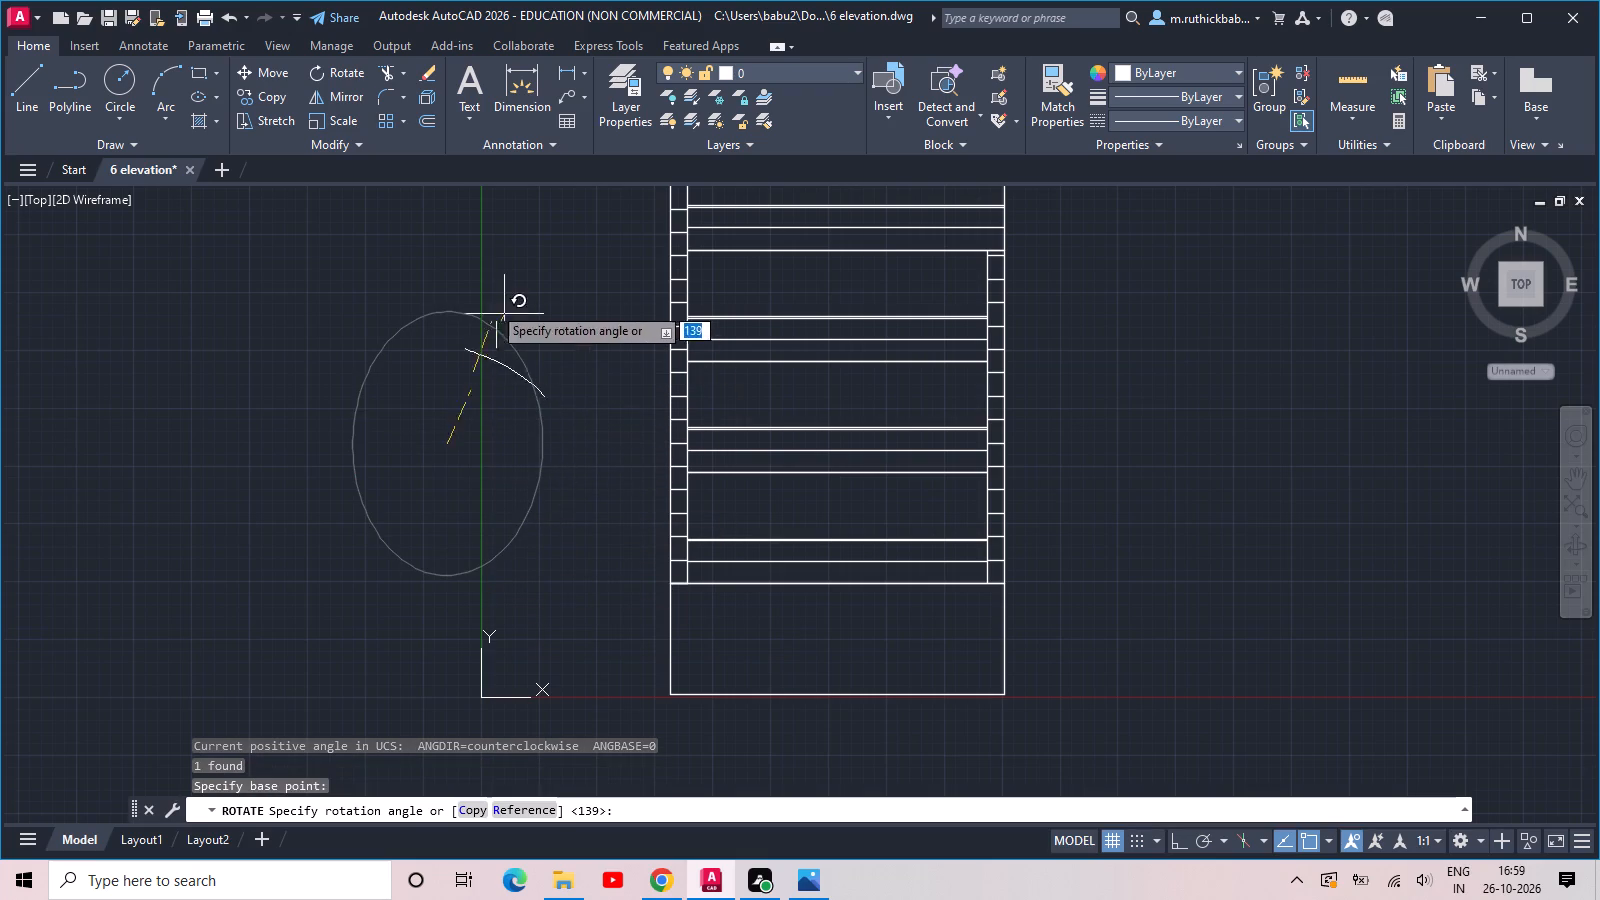
click(279, 354)
Move the tilted ellipse by its lowest point onto the lower line of a floor band in the middle of the elevation.
click(560, 521)
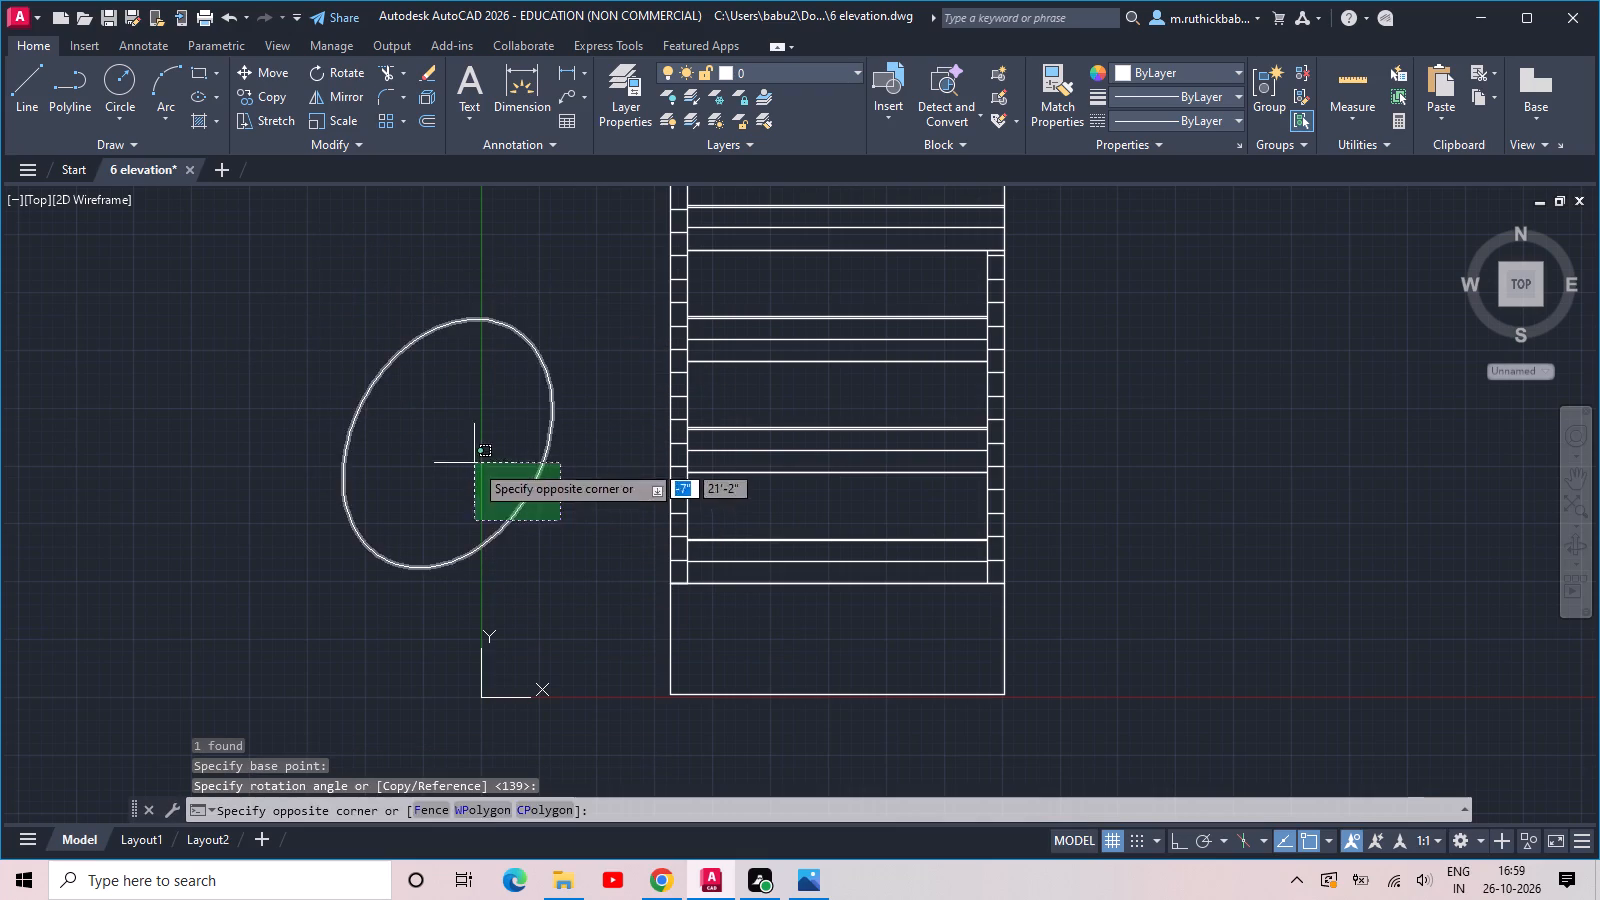
click(474, 463)
text(mo)
key(v)
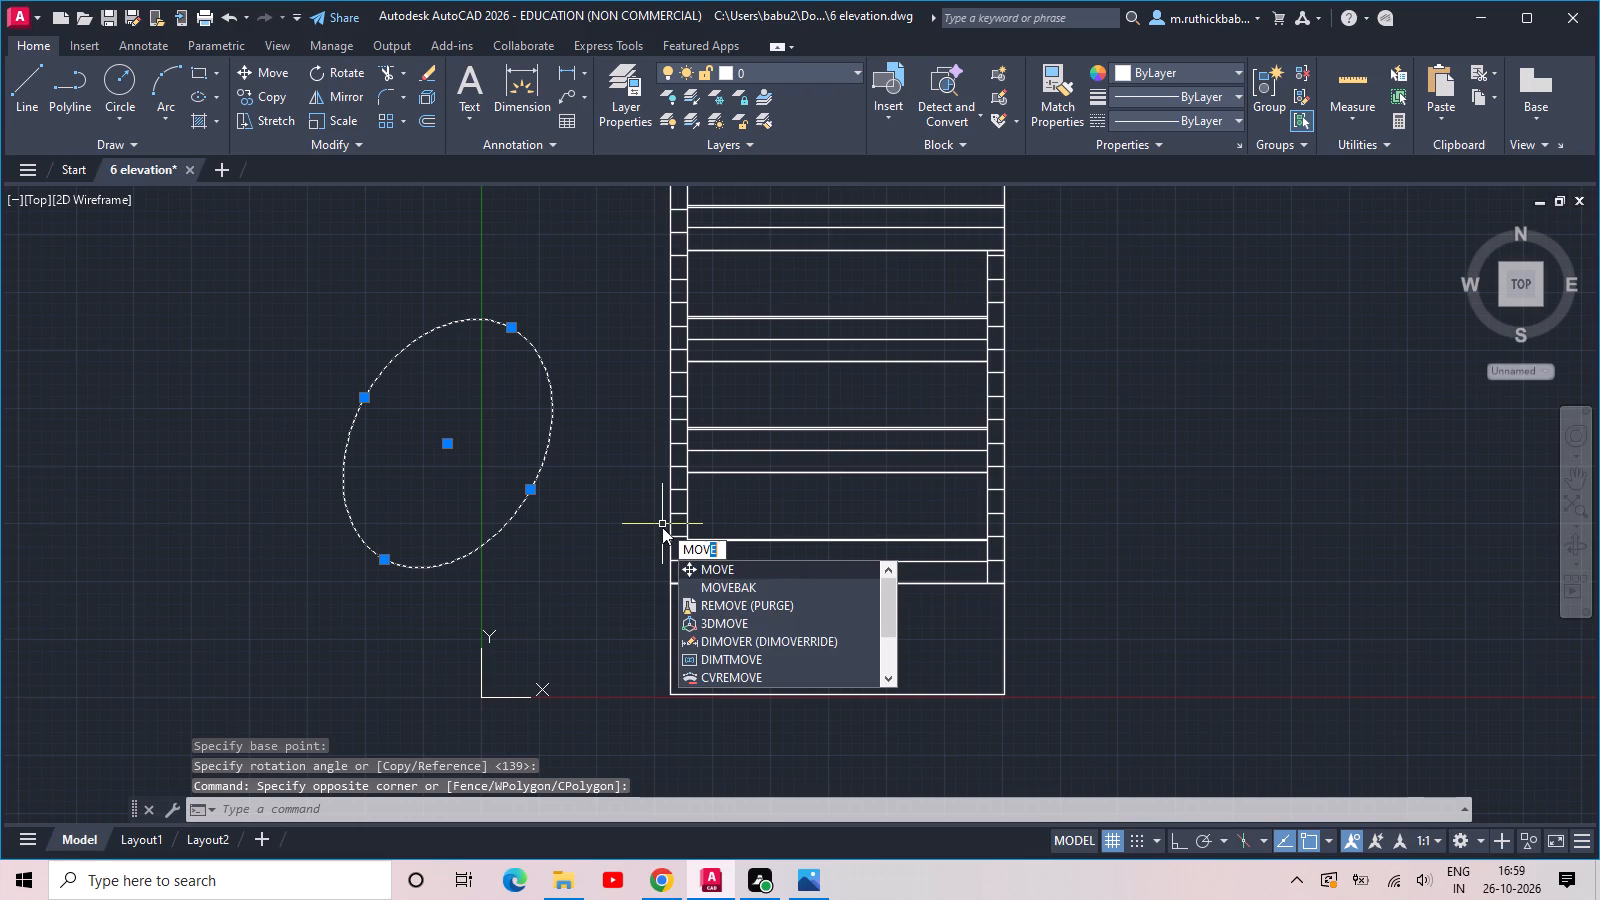
key(space)
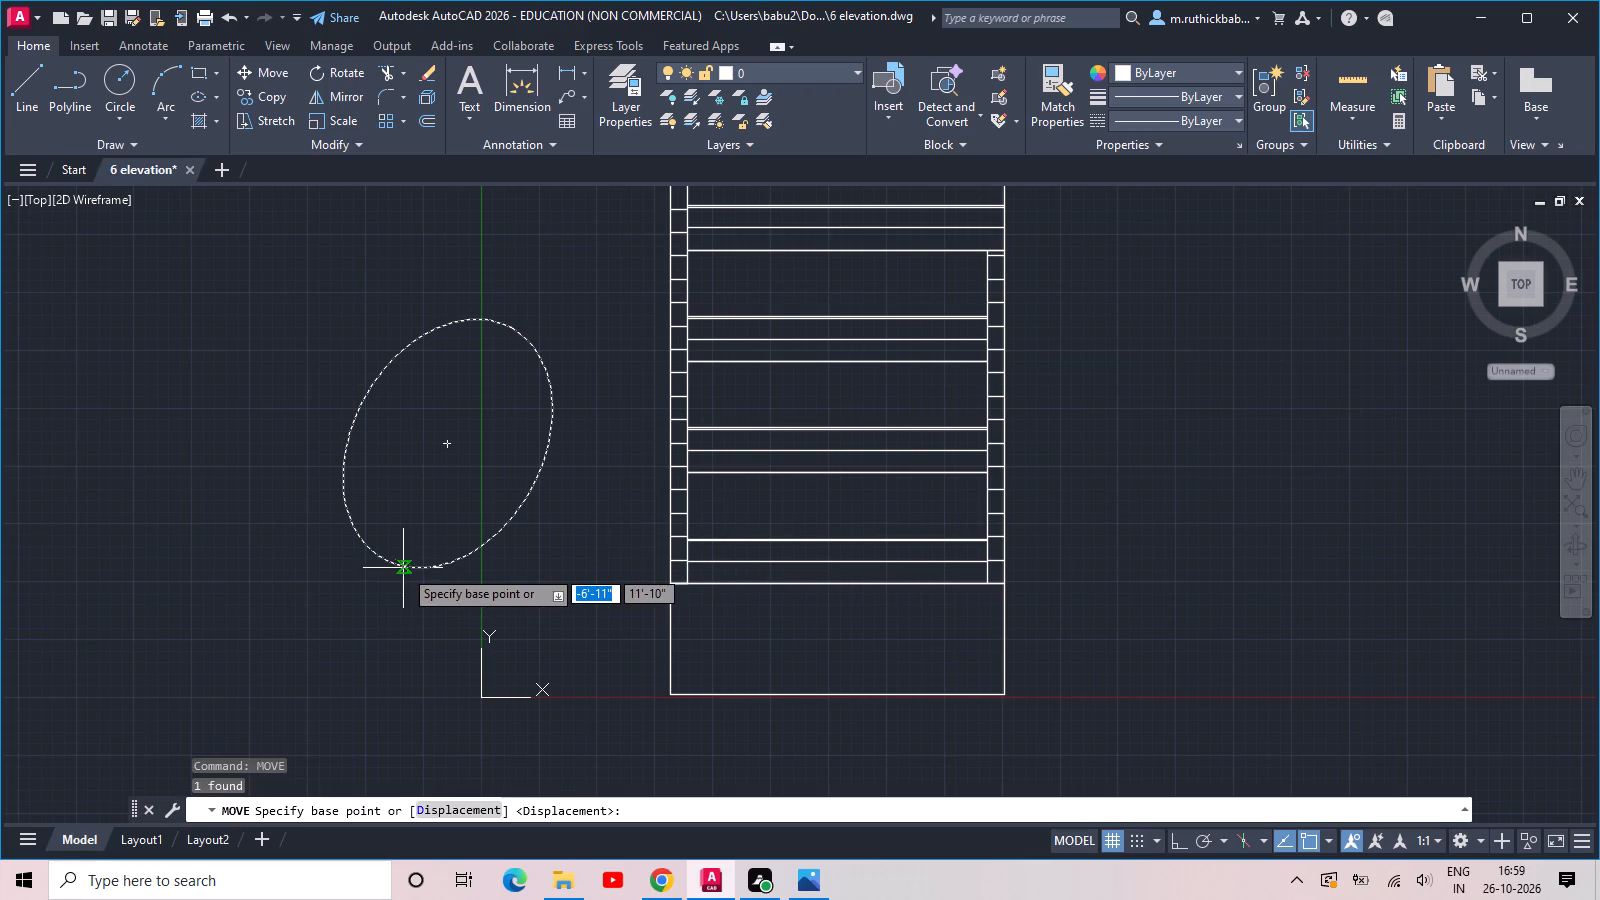
click(403, 568)
middle_drag(722, 412, 579, 524)
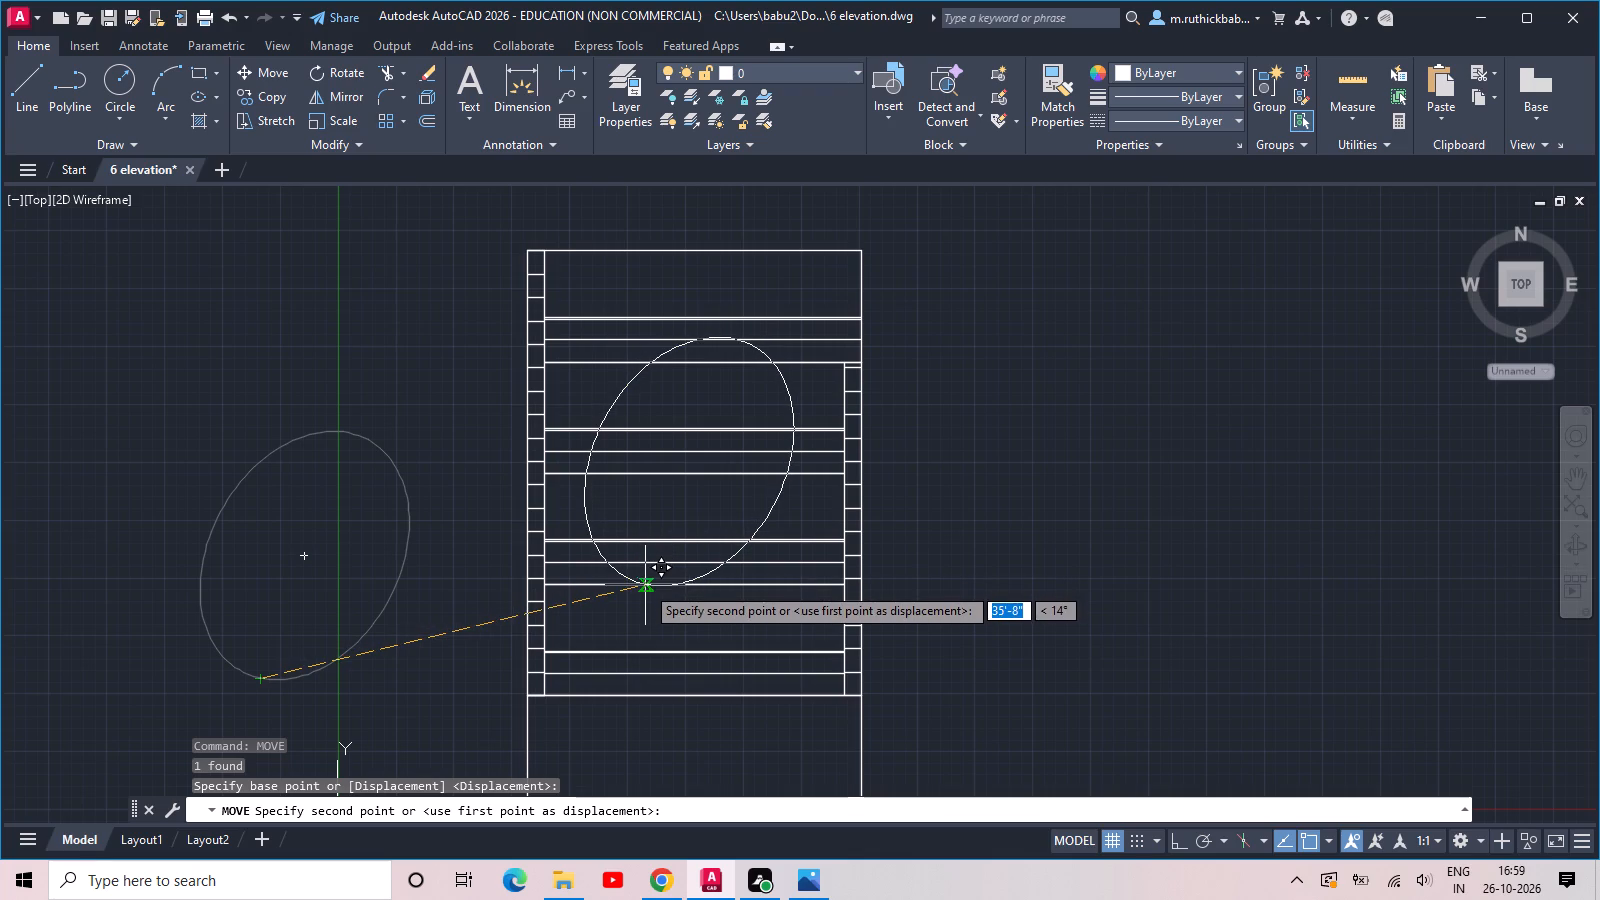
click(645, 585)
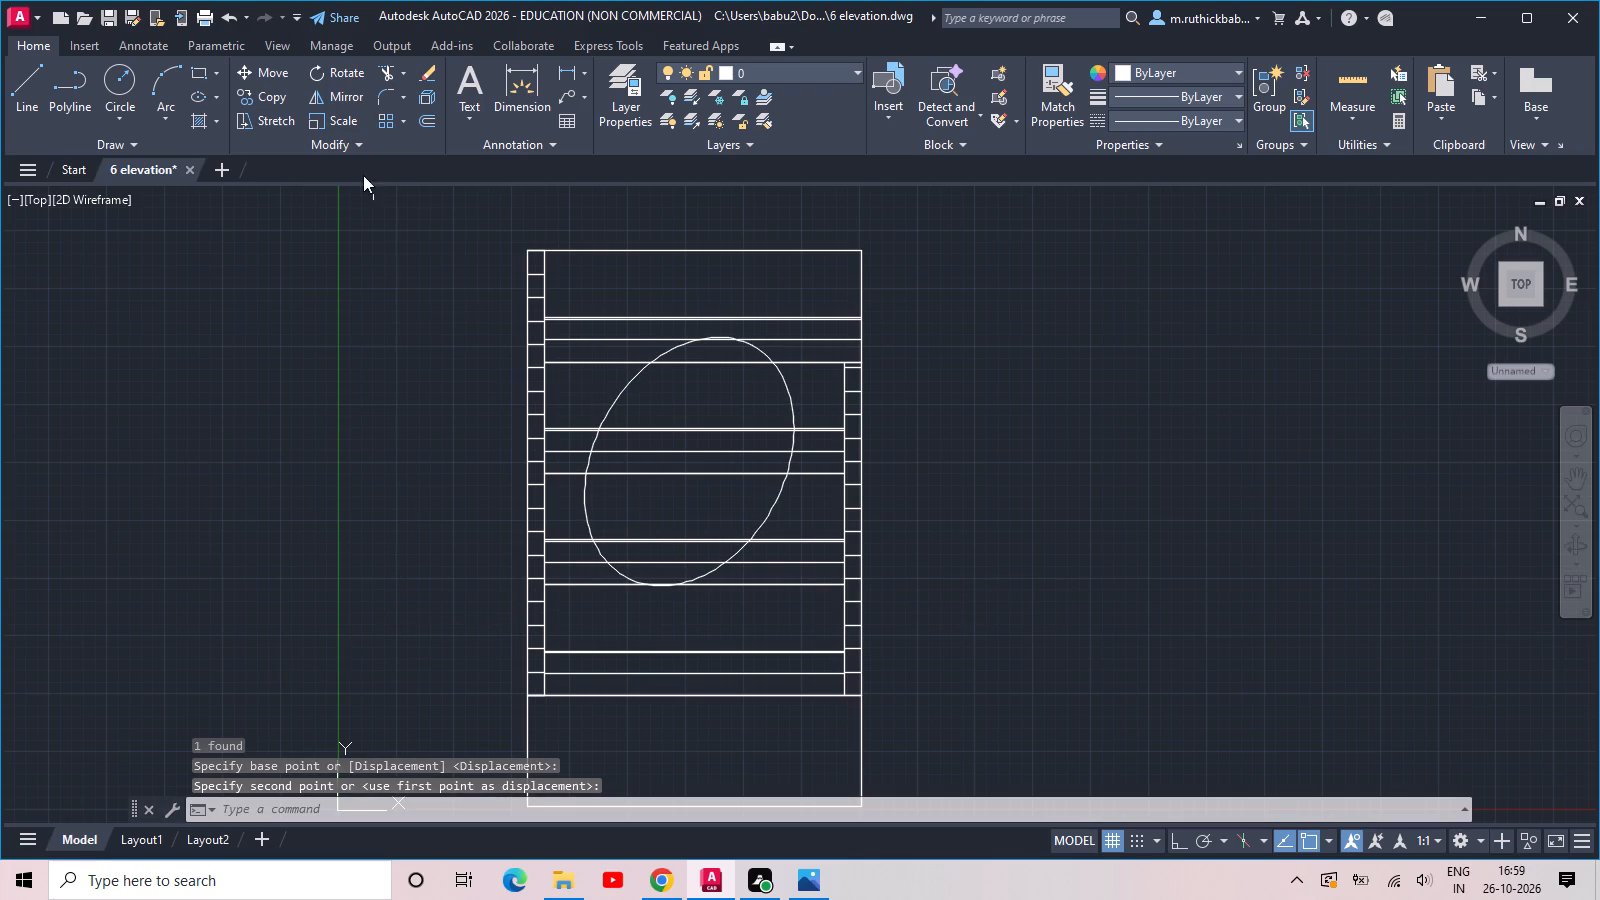
Scale the tilted ellipse down freehand from a base point at its bottom, keeping it within the middle floors.
click(315, 118)
click(638, 395)
click(585, 380)
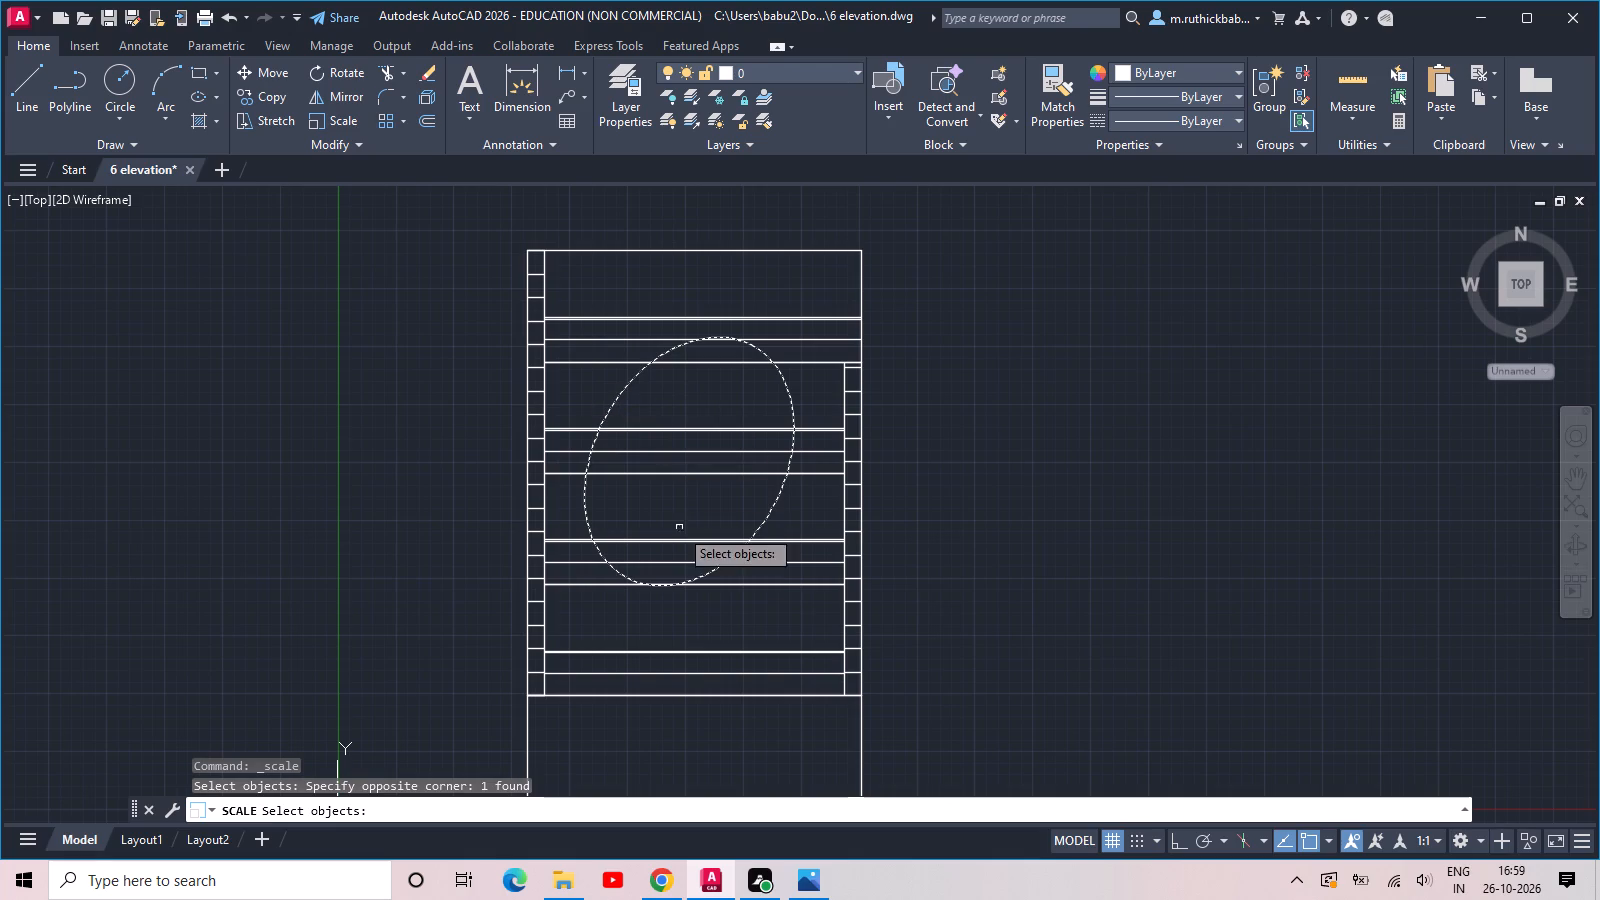
key(space)
click(660, 586)
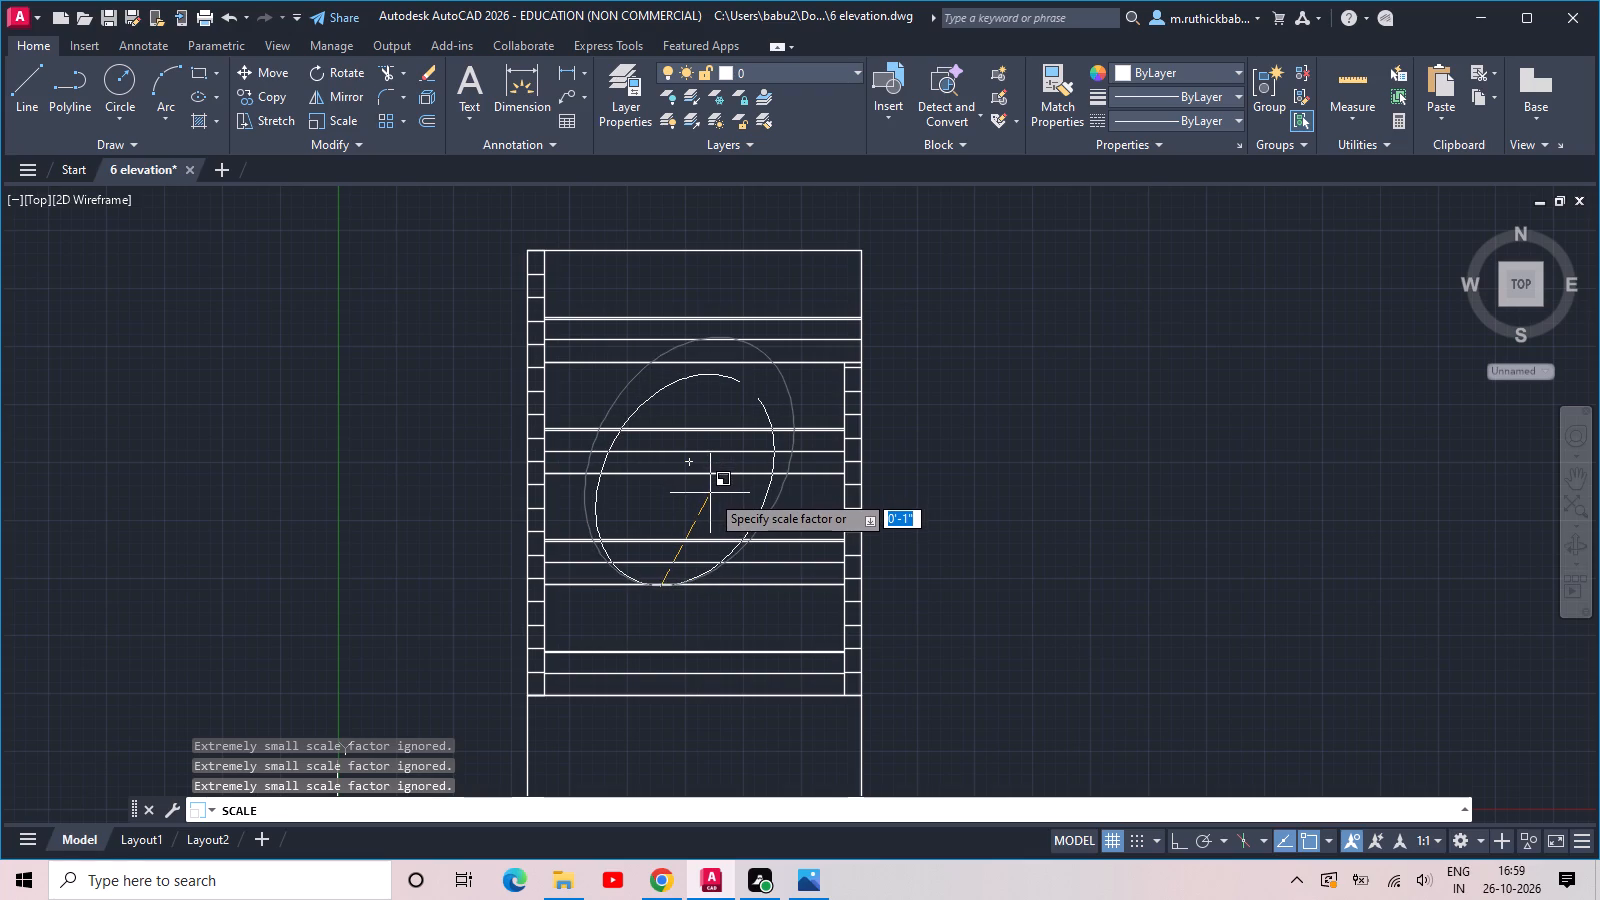
click(710, 493)
Mirror the tilted ellipse downward across a nearly horizontal line through its lower part, keeping the original.
click(746, 387)
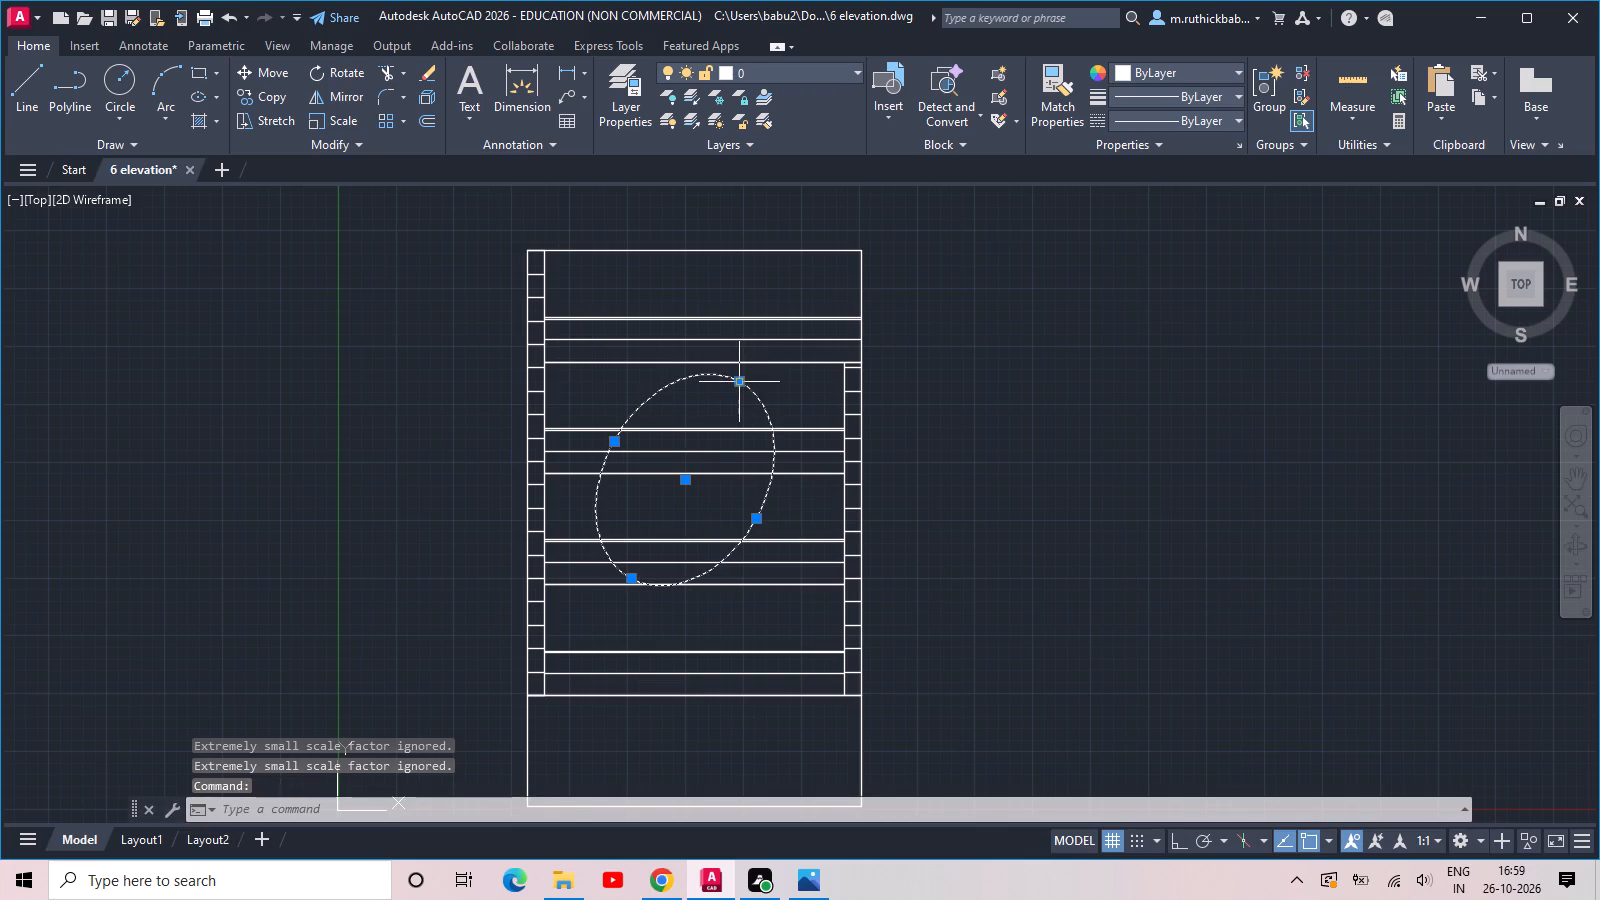
click(742, 381)
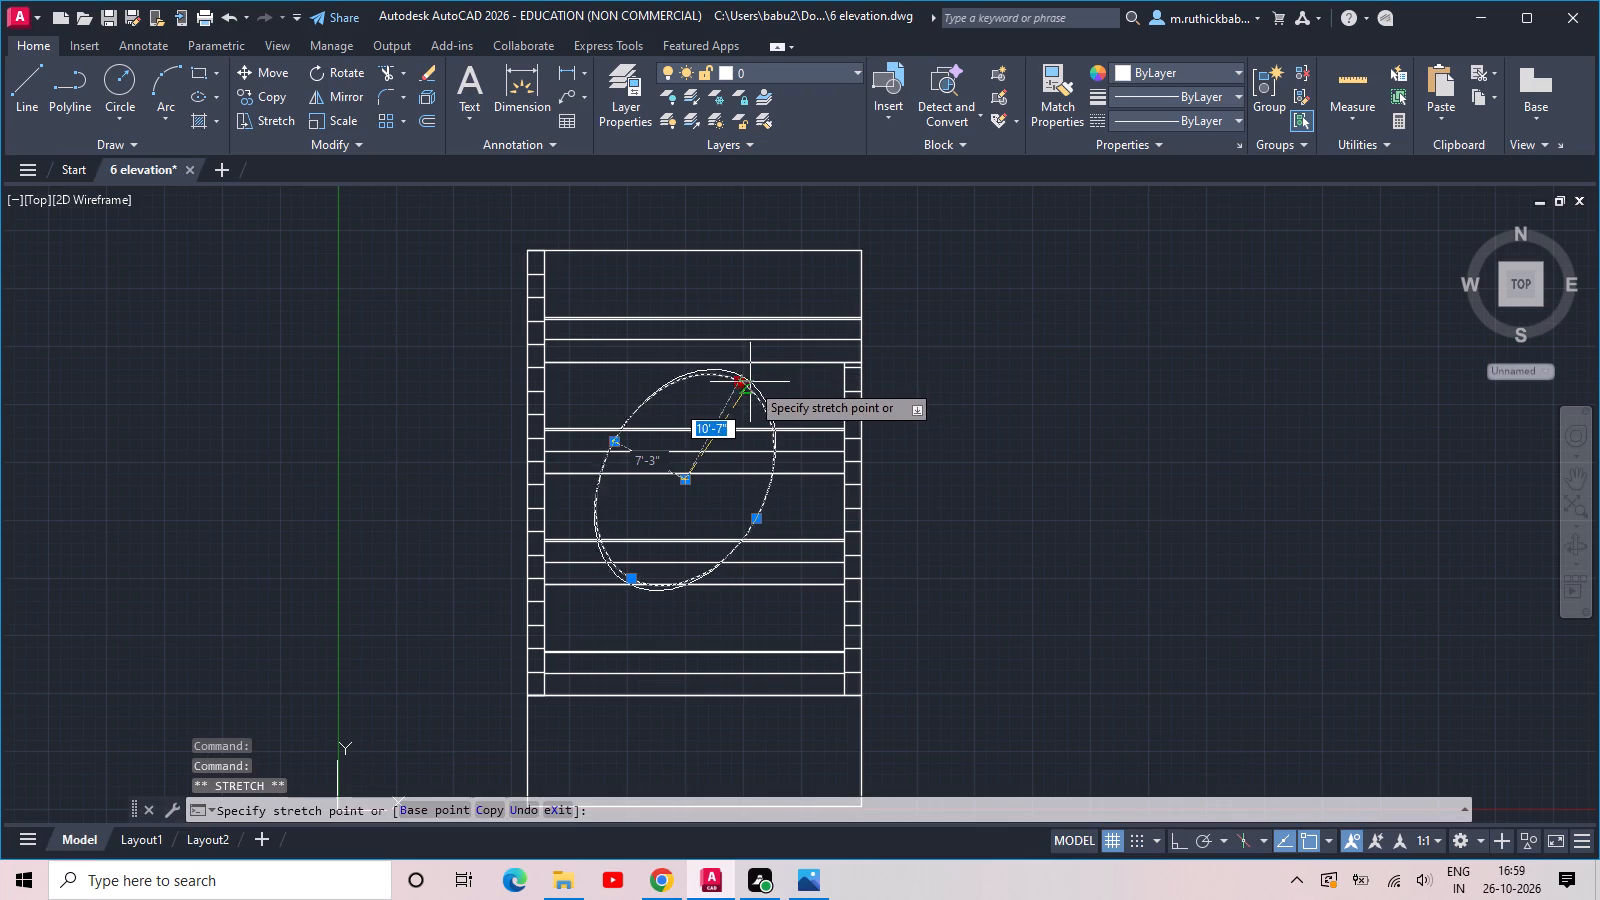
key(Escape)
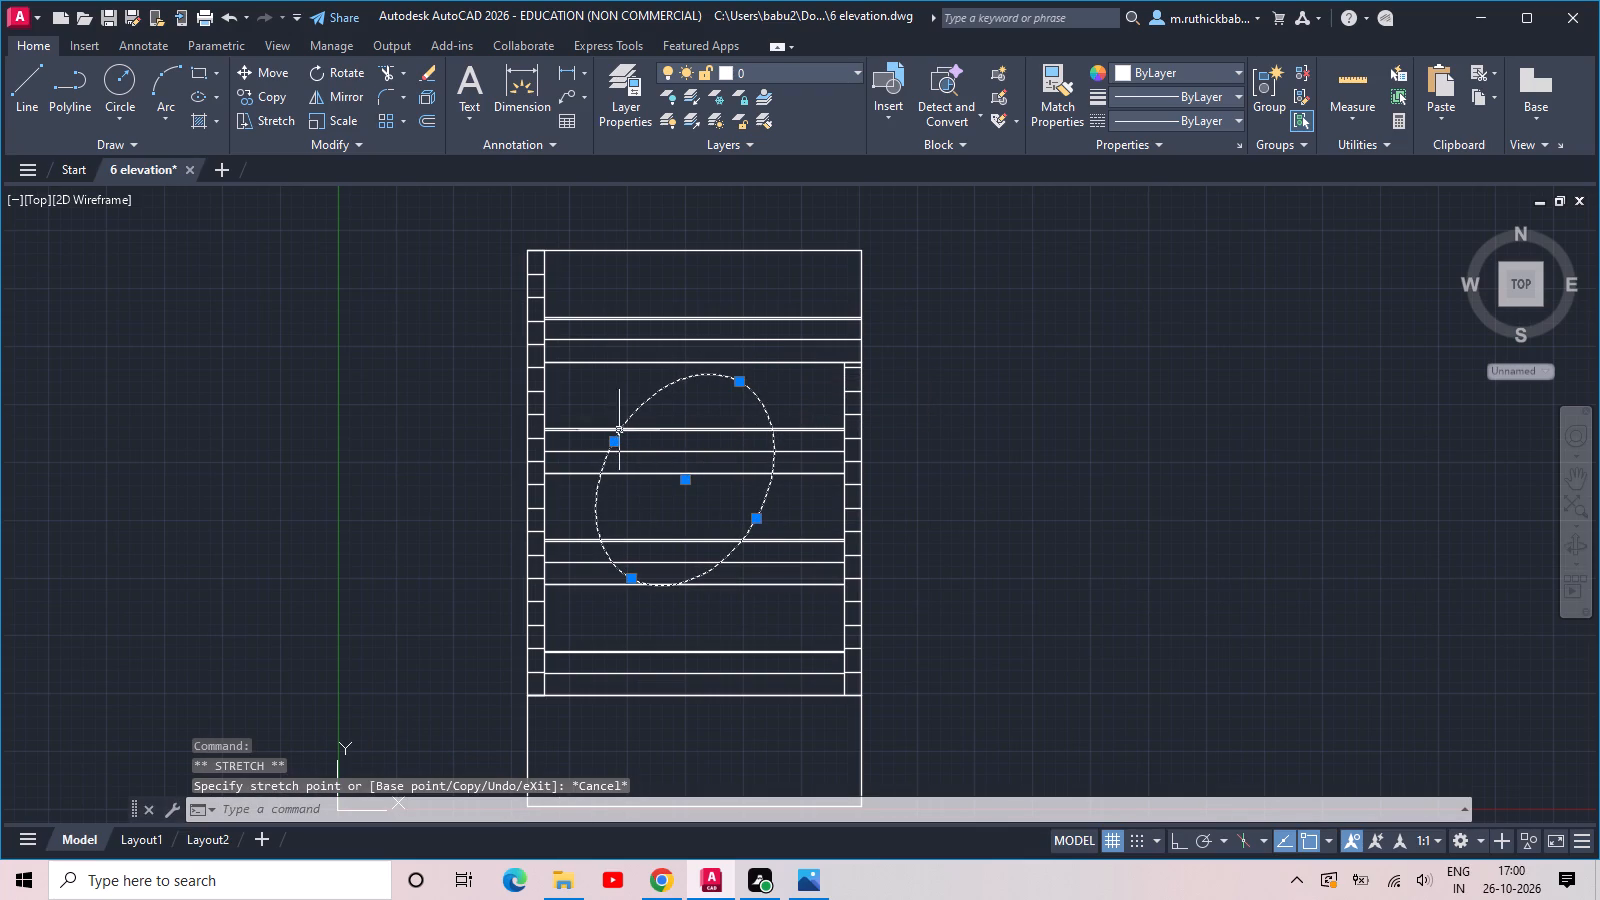
click(329, 95)
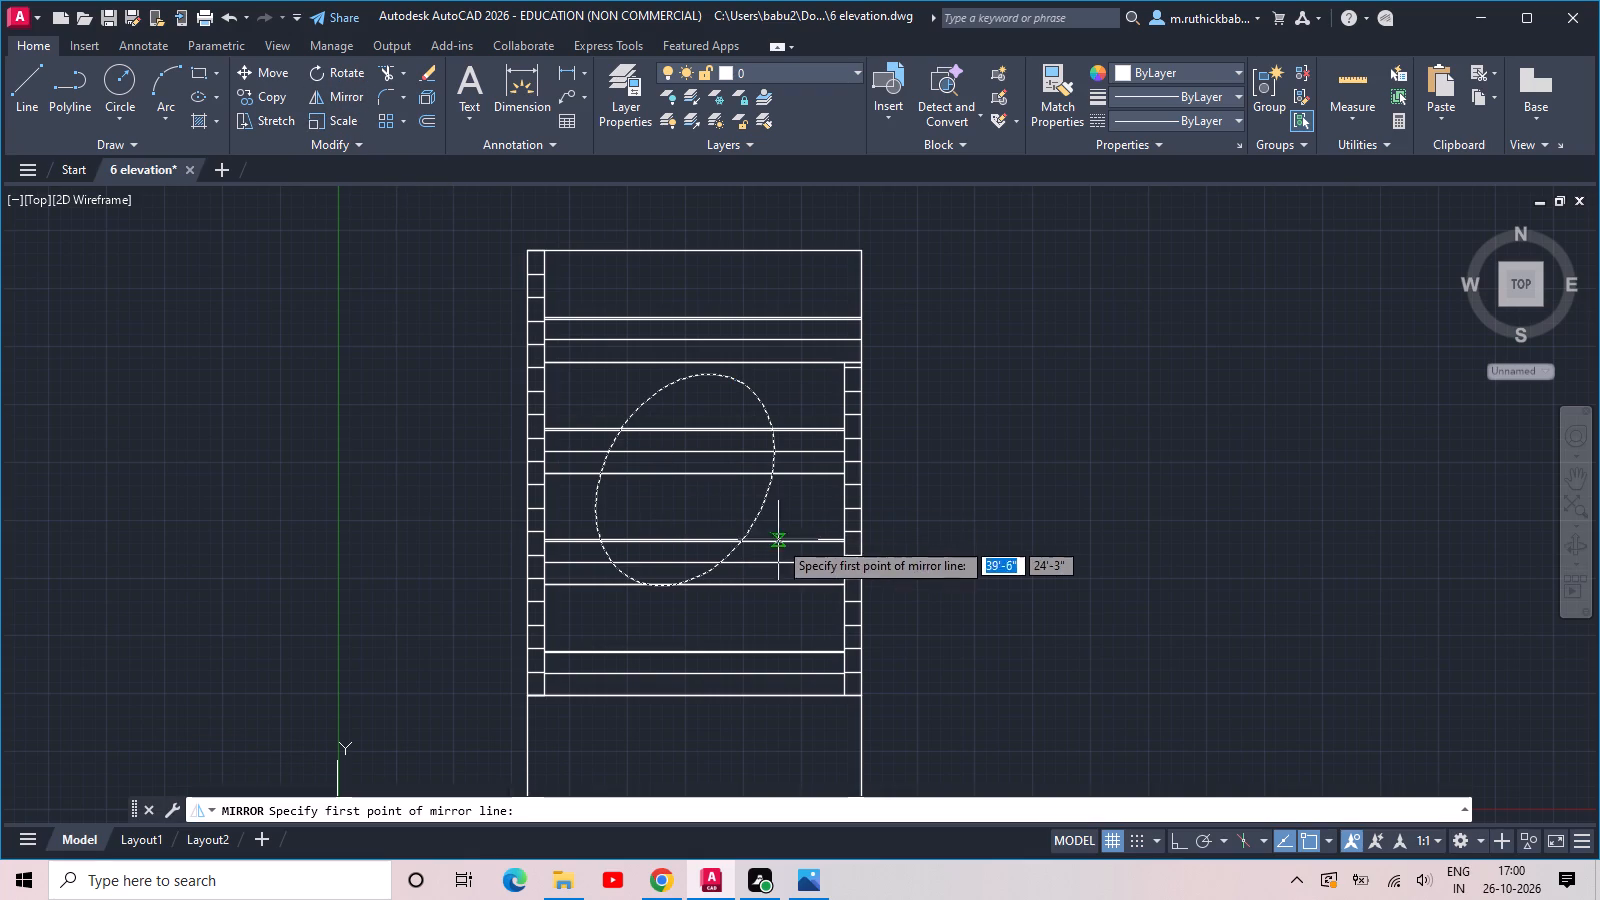
click(780, 529)
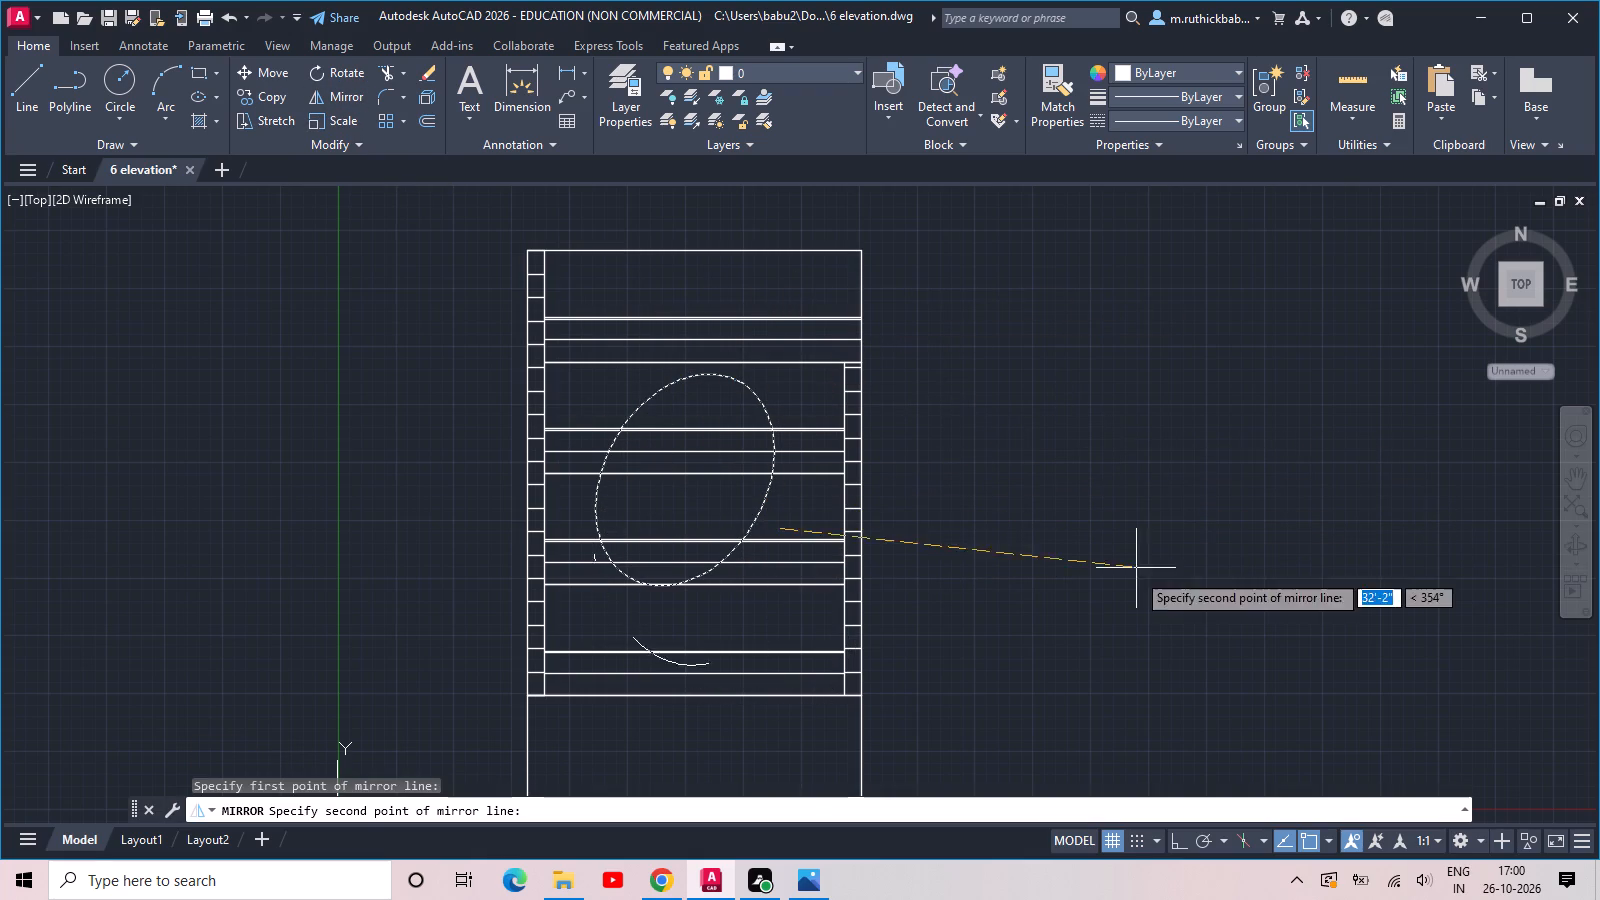
click(1125, 498)
drag(1163, 567, 1125, 498)
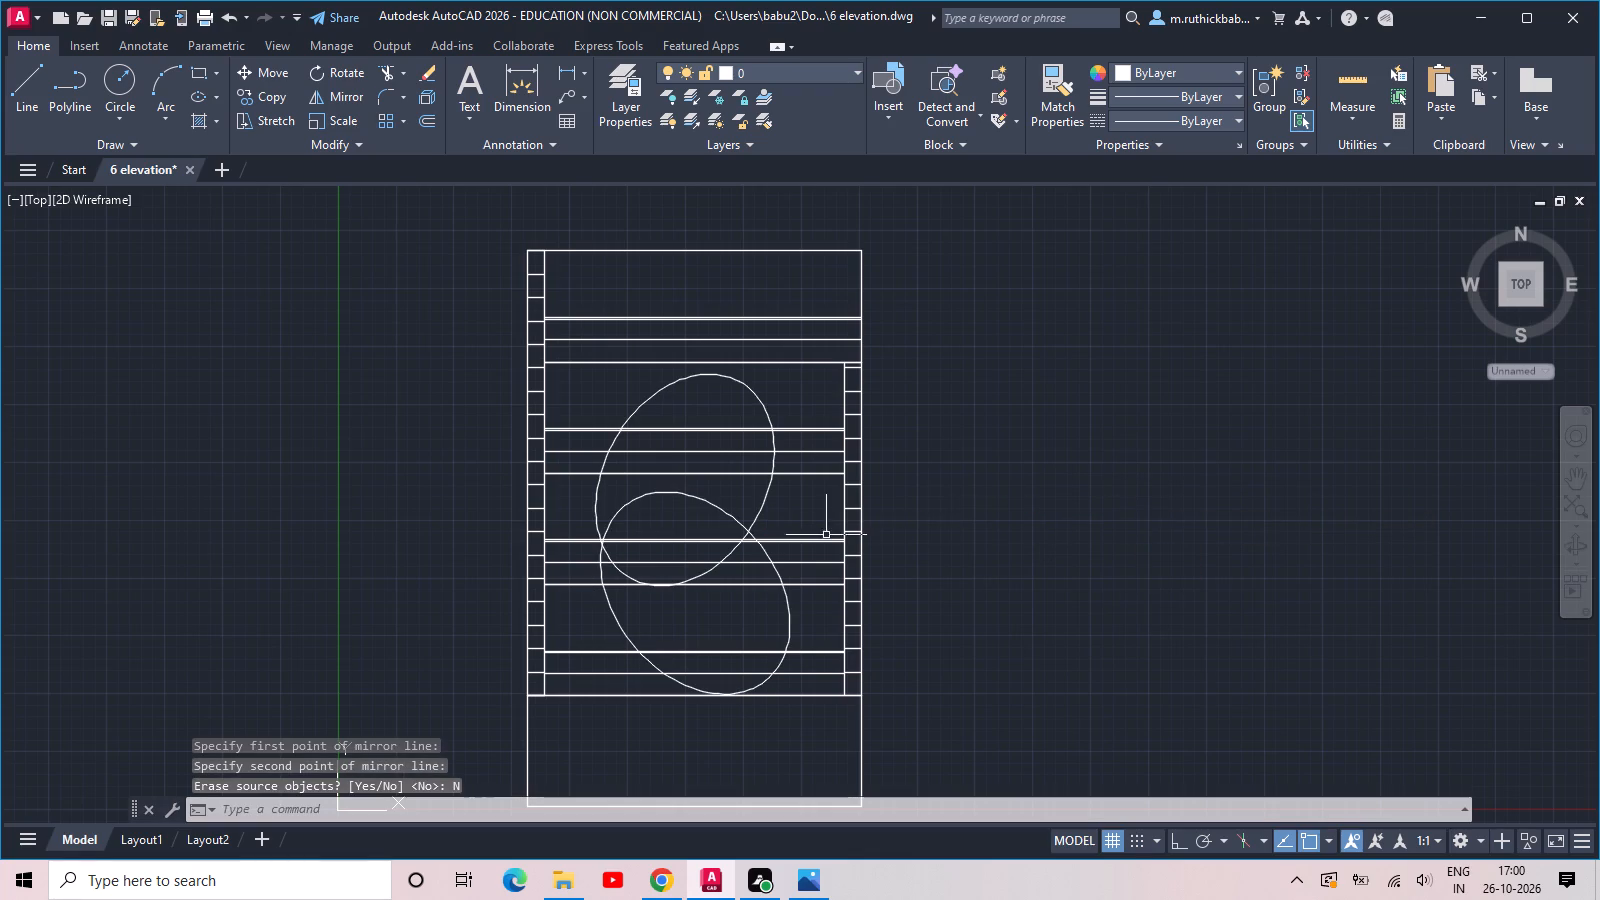
Move the mirrored lower ellipse slightly up and toward the elevation's right side so that it overlaps the original more.
click(790, 606)
key(m)
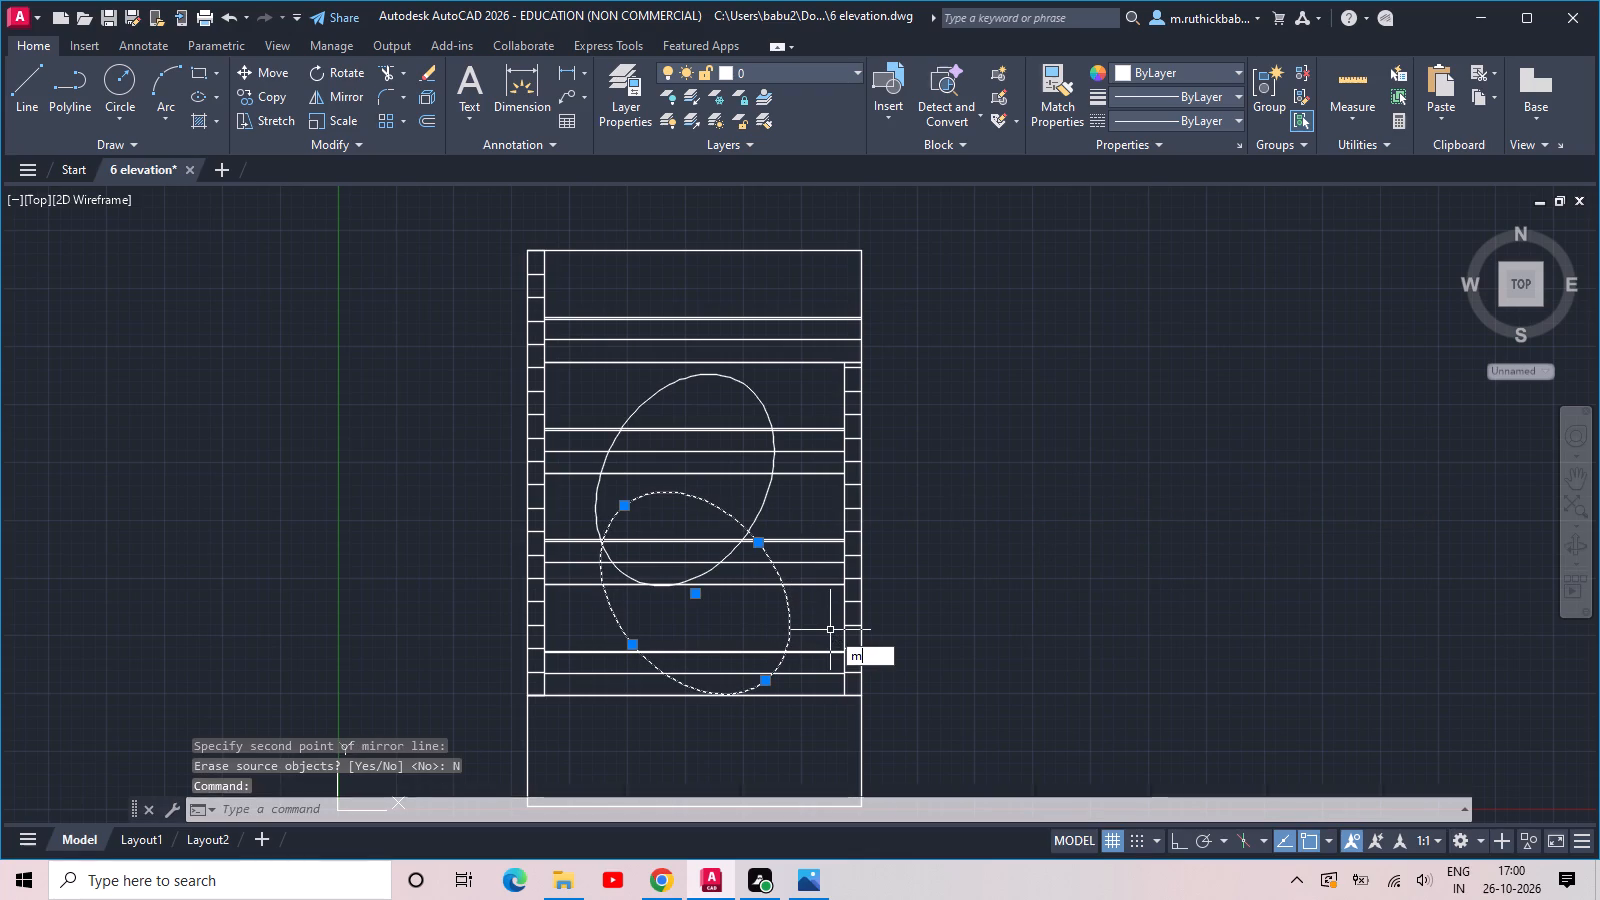
key(o)
key(v)
key(space)
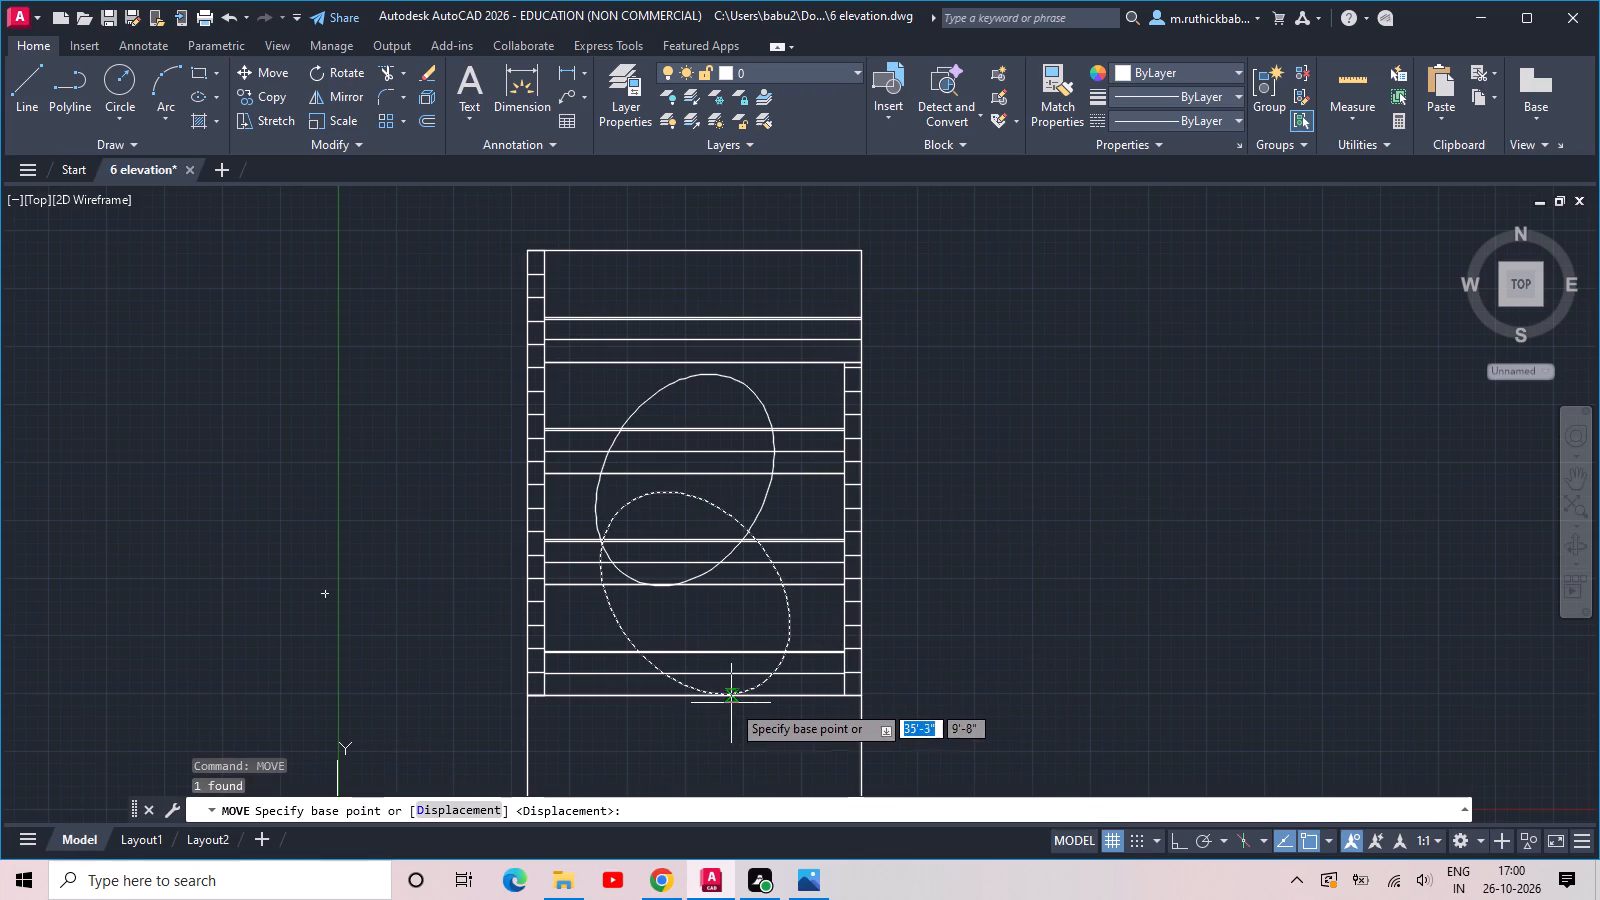
click(732, 702)
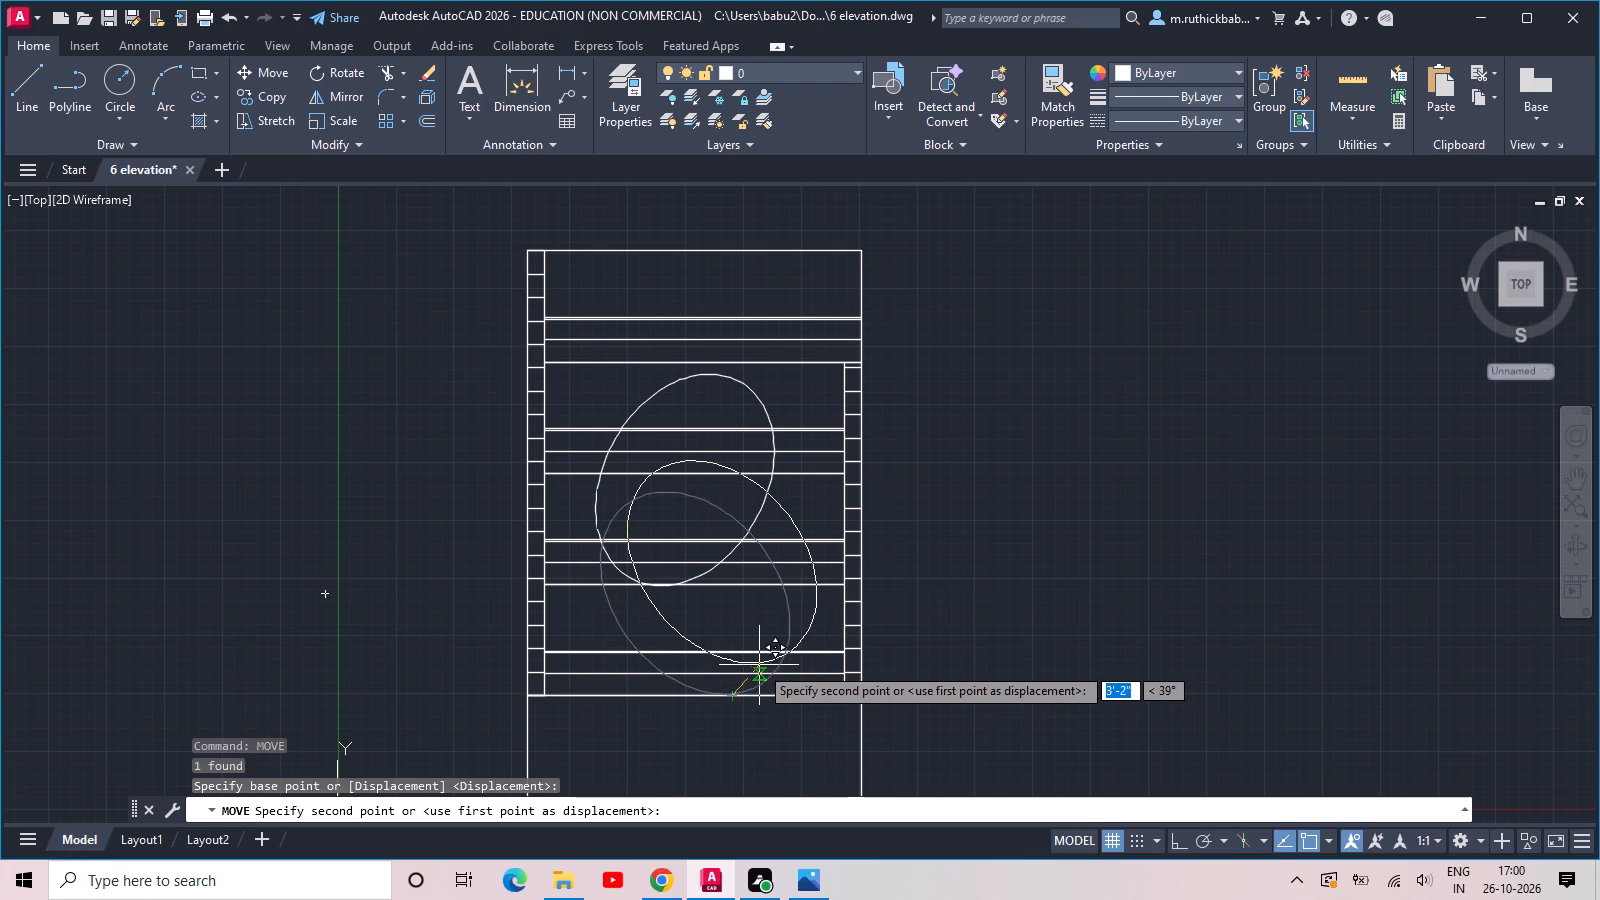
click(749, 666)
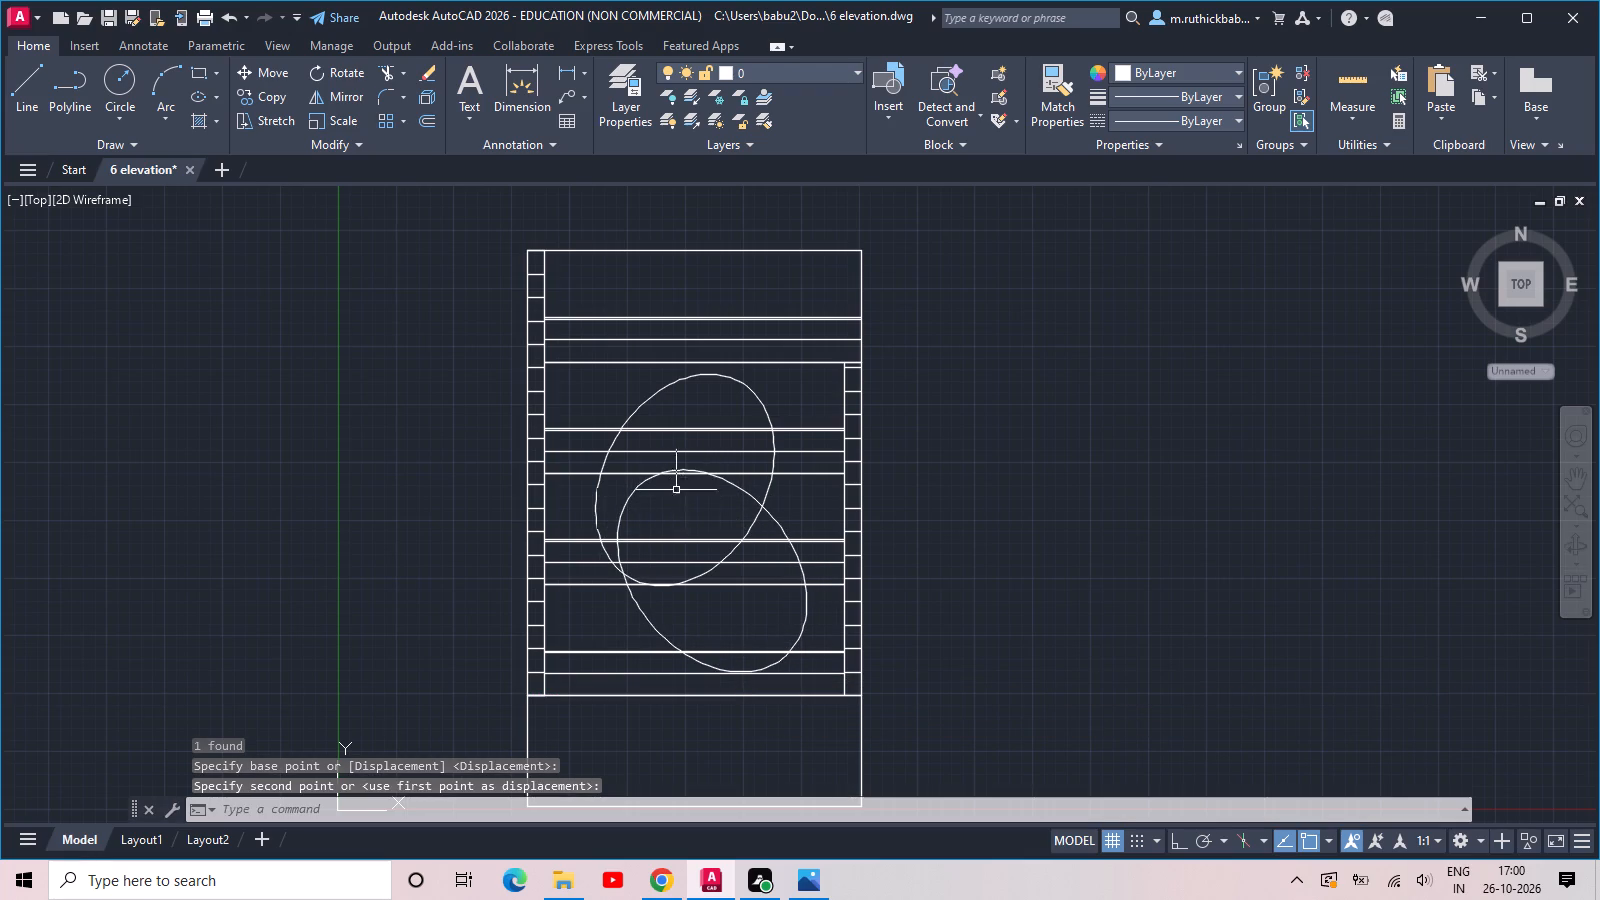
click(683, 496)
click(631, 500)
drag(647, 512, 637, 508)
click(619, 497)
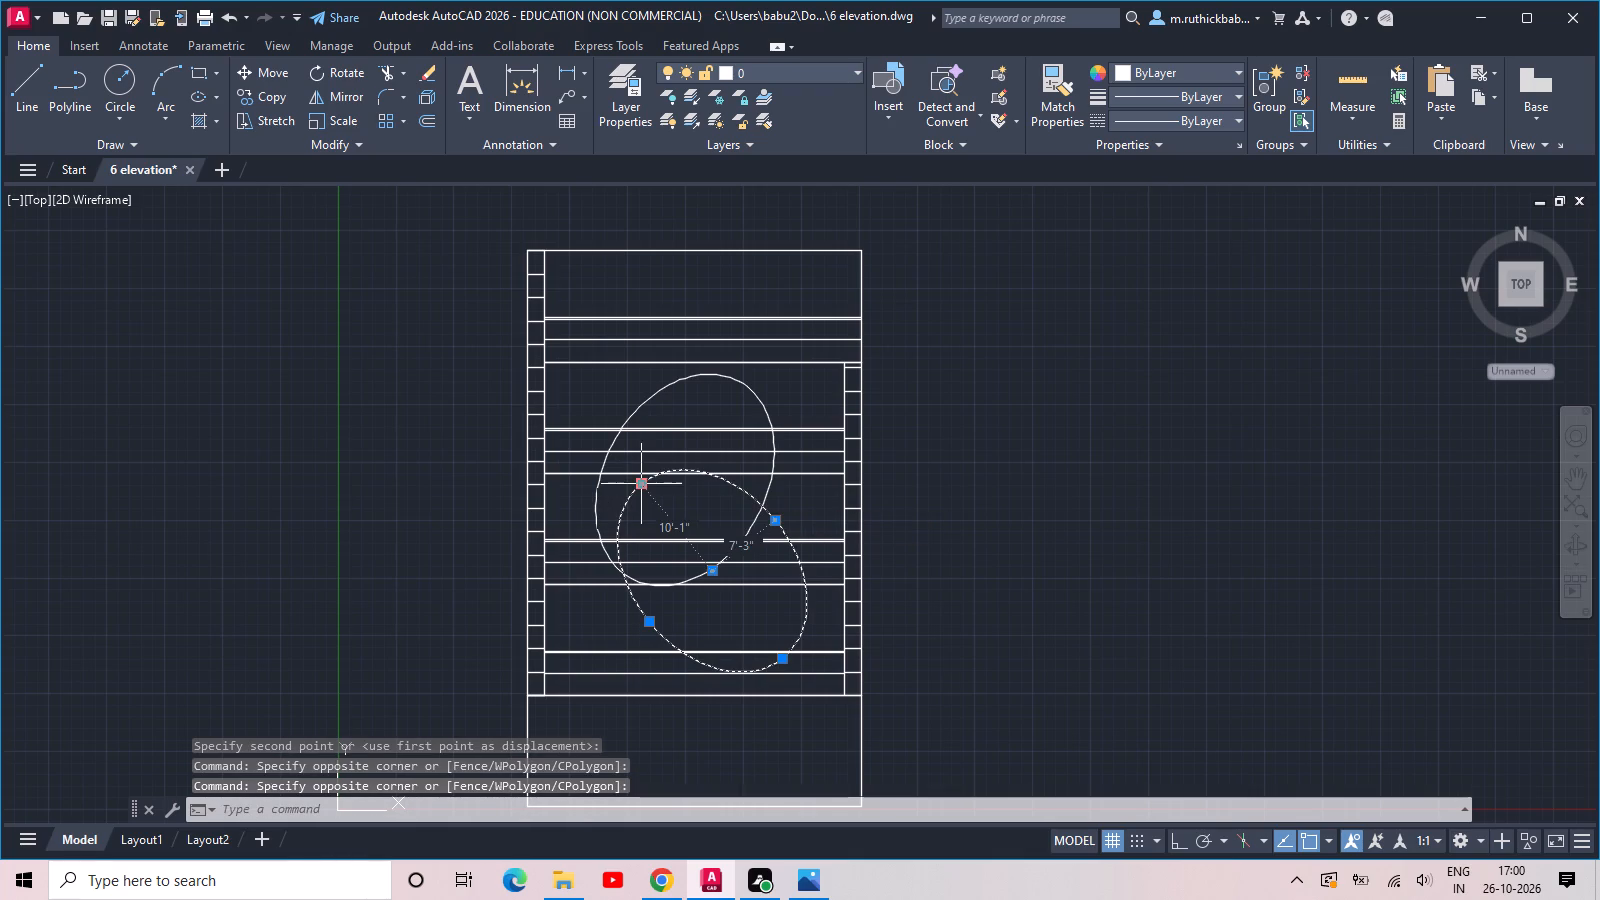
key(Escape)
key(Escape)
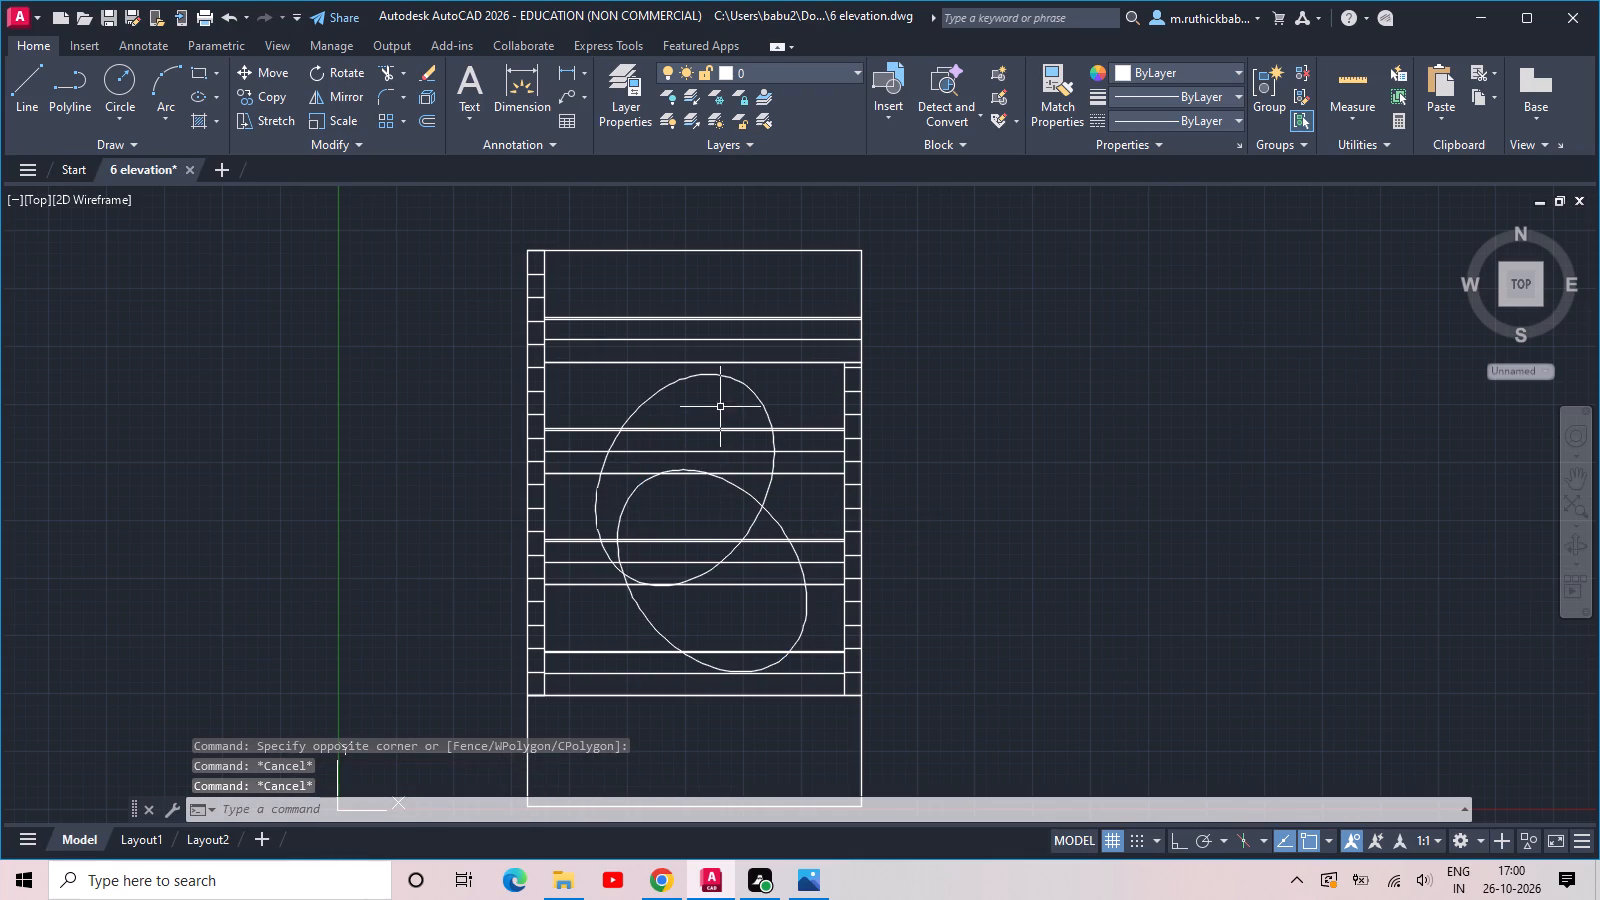
Offset the lower lines of the three floor bands around the ellipses 2' downward.
scroll(739, 365, up, 3)
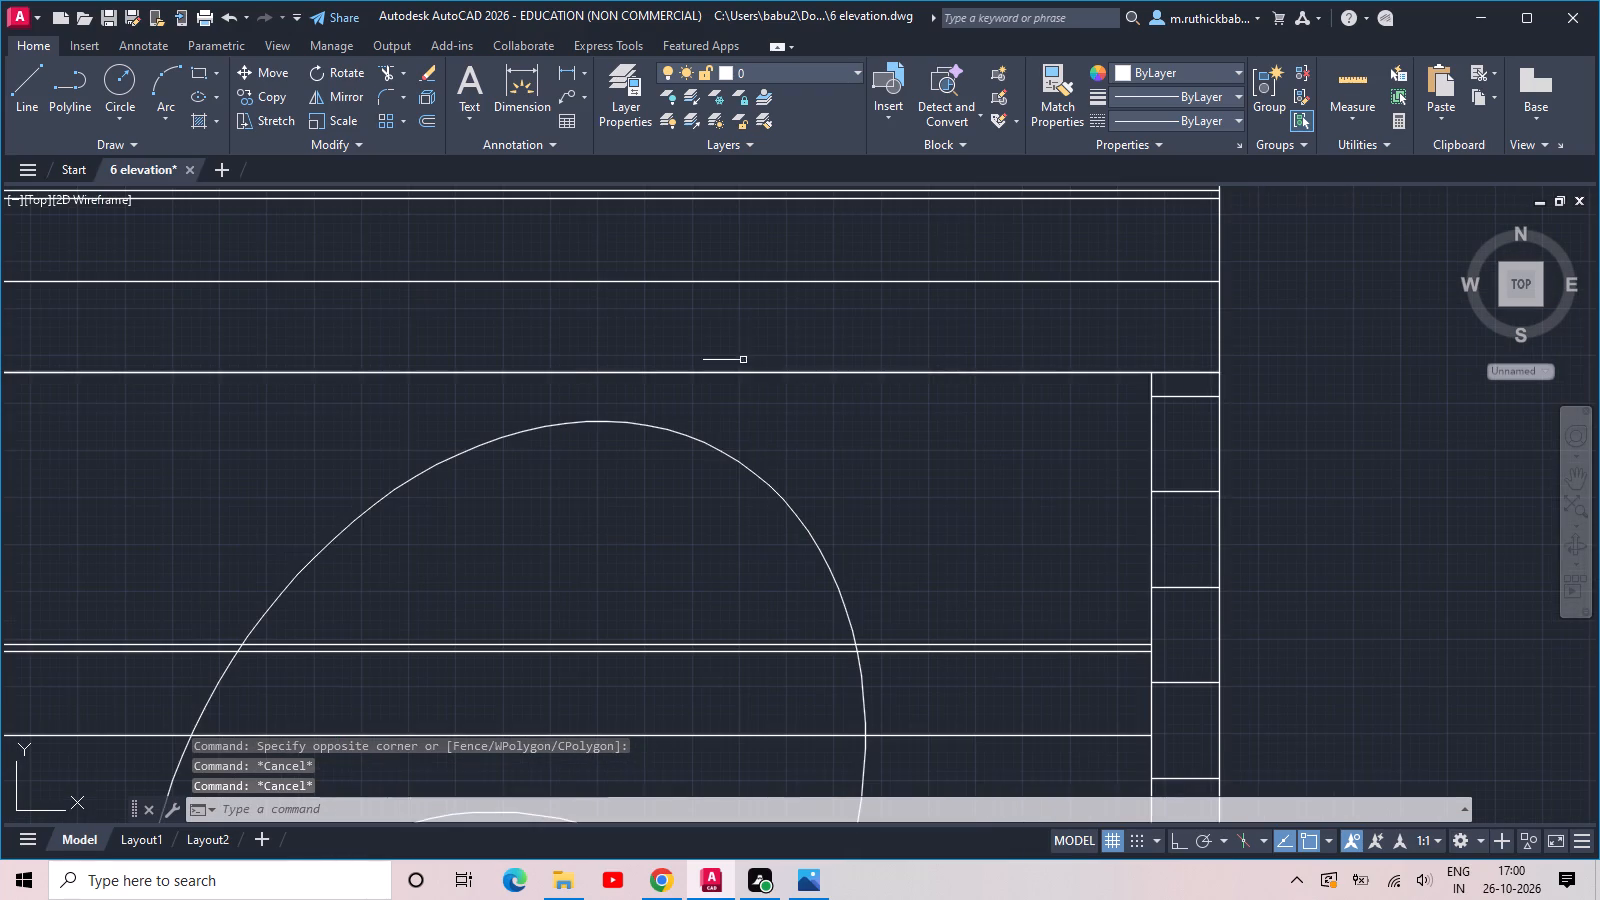
scroll(741, 387, down, 1)
key(o)
text(ff)
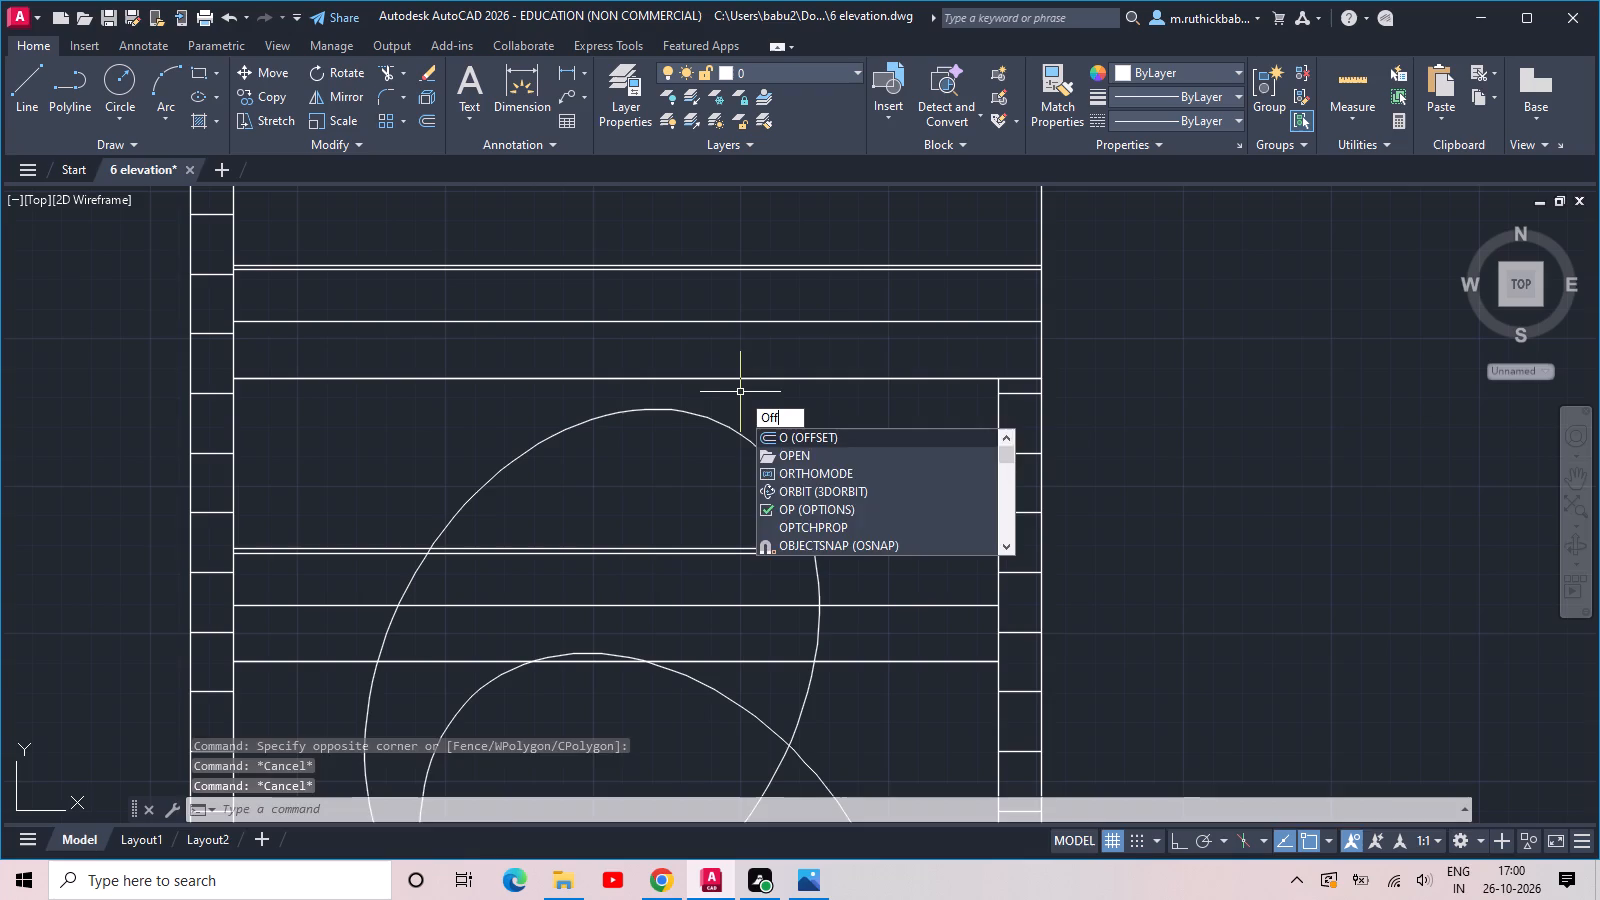
key(space)
key(2)
key(apostrophe)
key(Return)
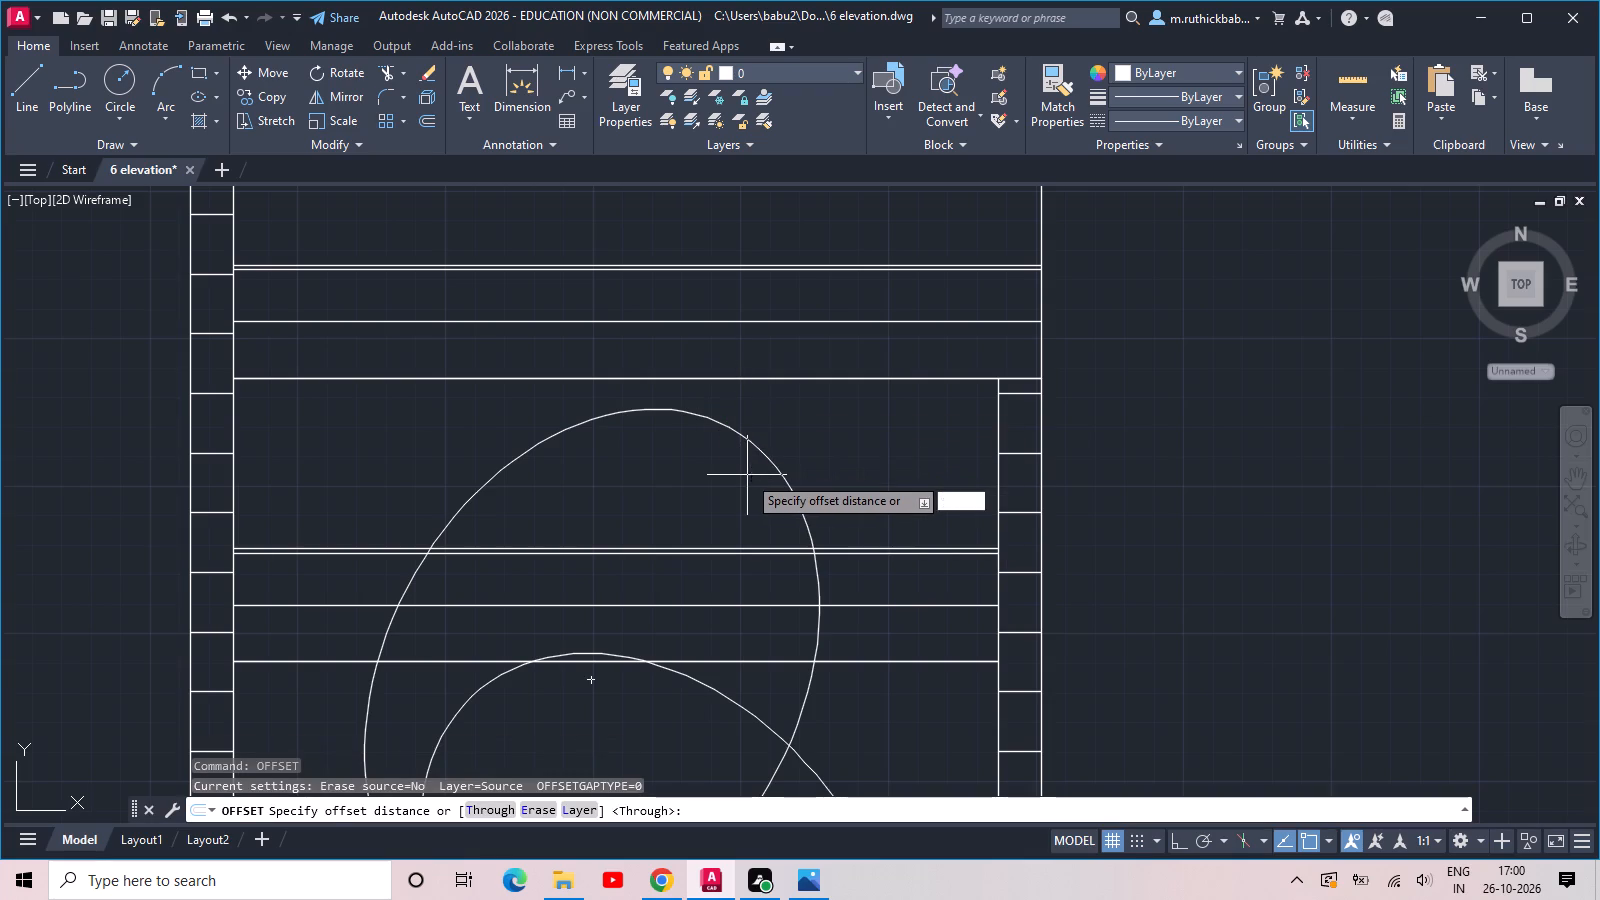
click(771, 379)
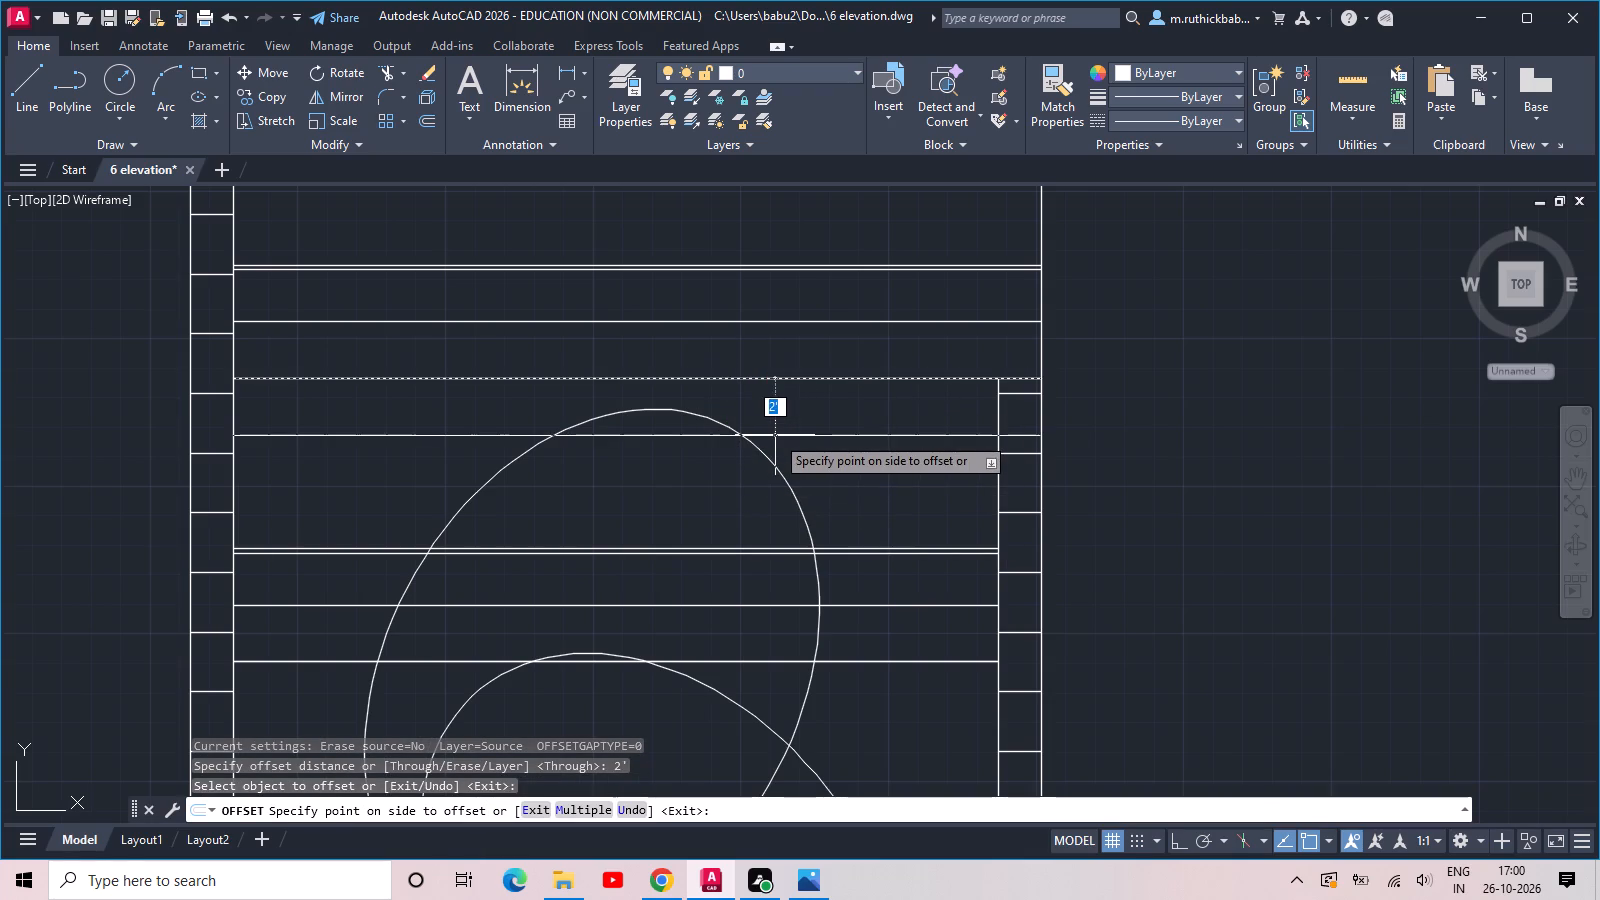
click(775, 435)
middle_drag(746, 472, 763, 271)
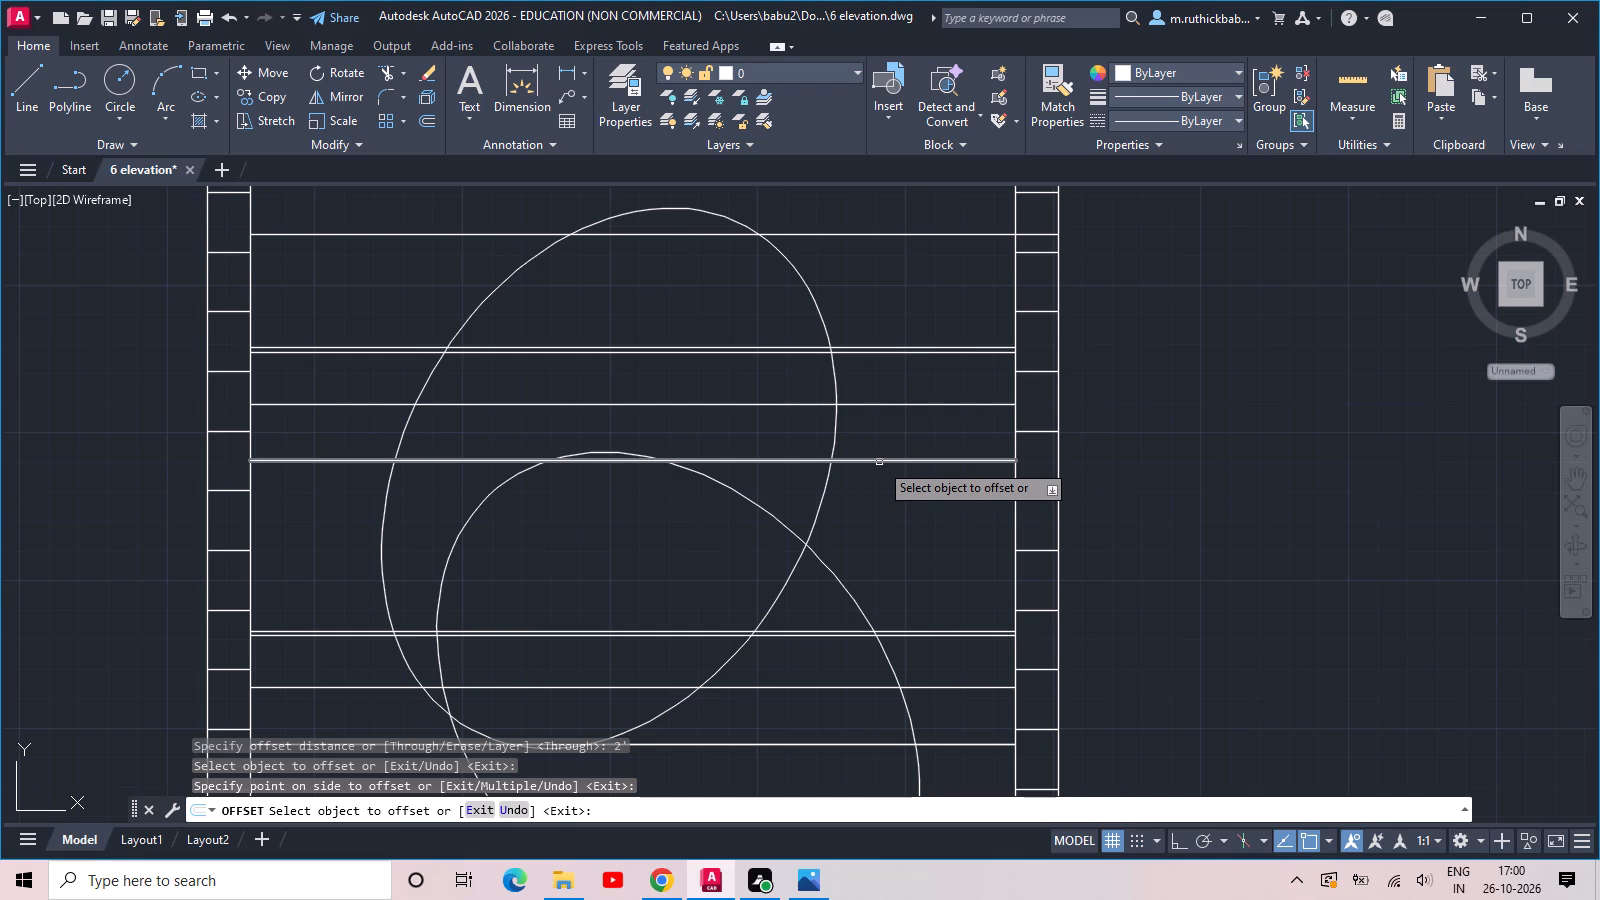
click(879, 462)
click(883, 493)
scroll(884, 493, down, 1)
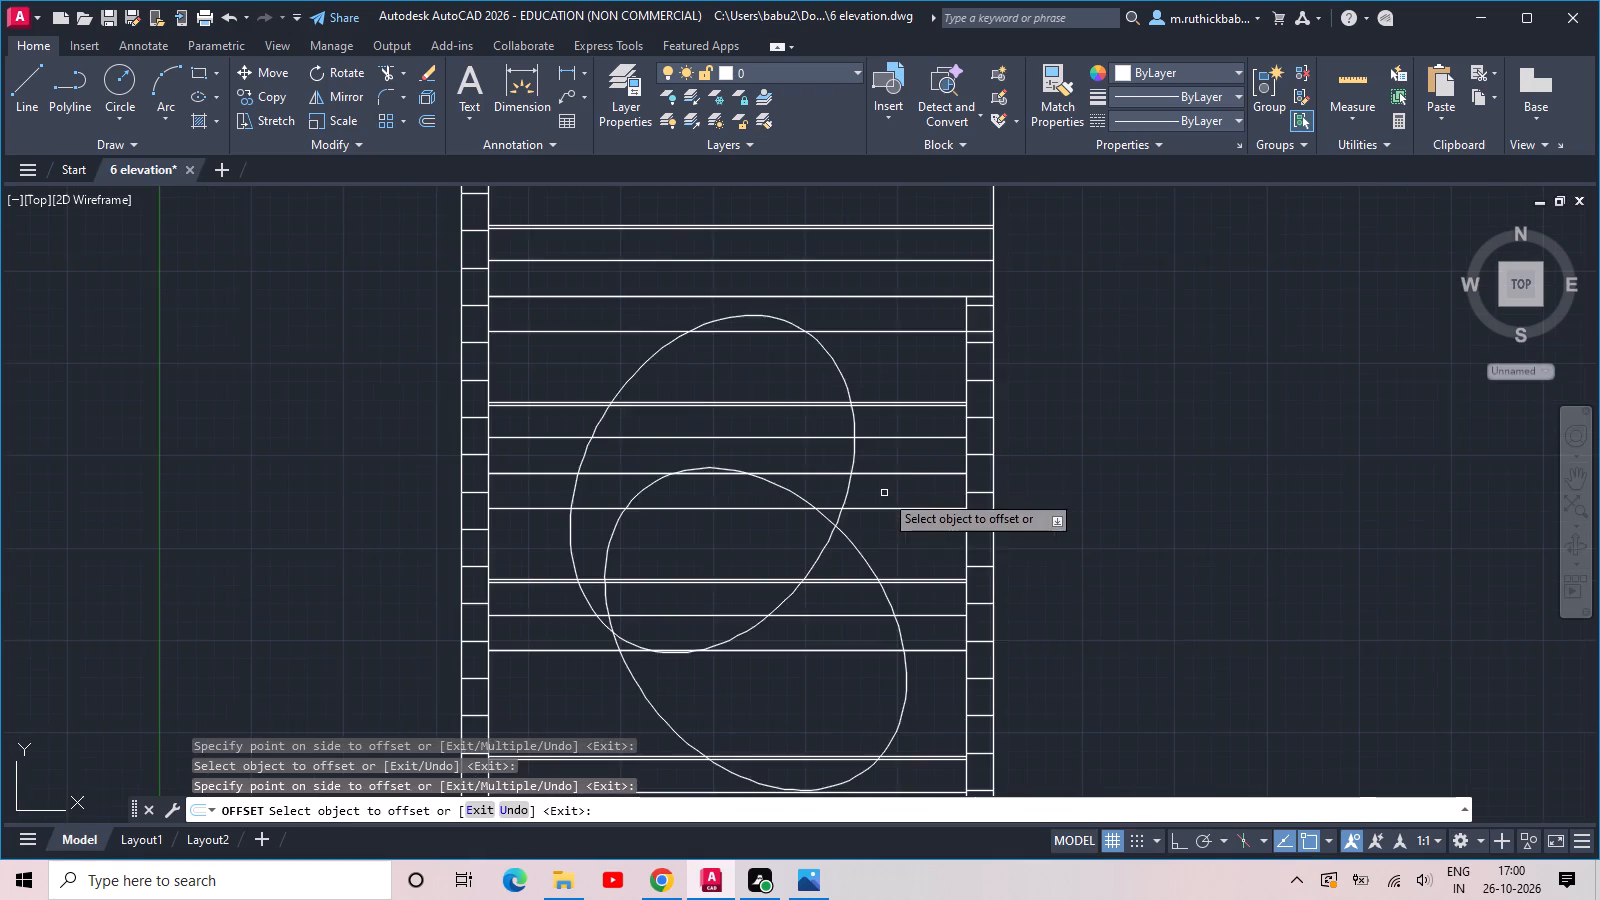
middle_drag(879, 538, 797, 317)
click(766, 431)
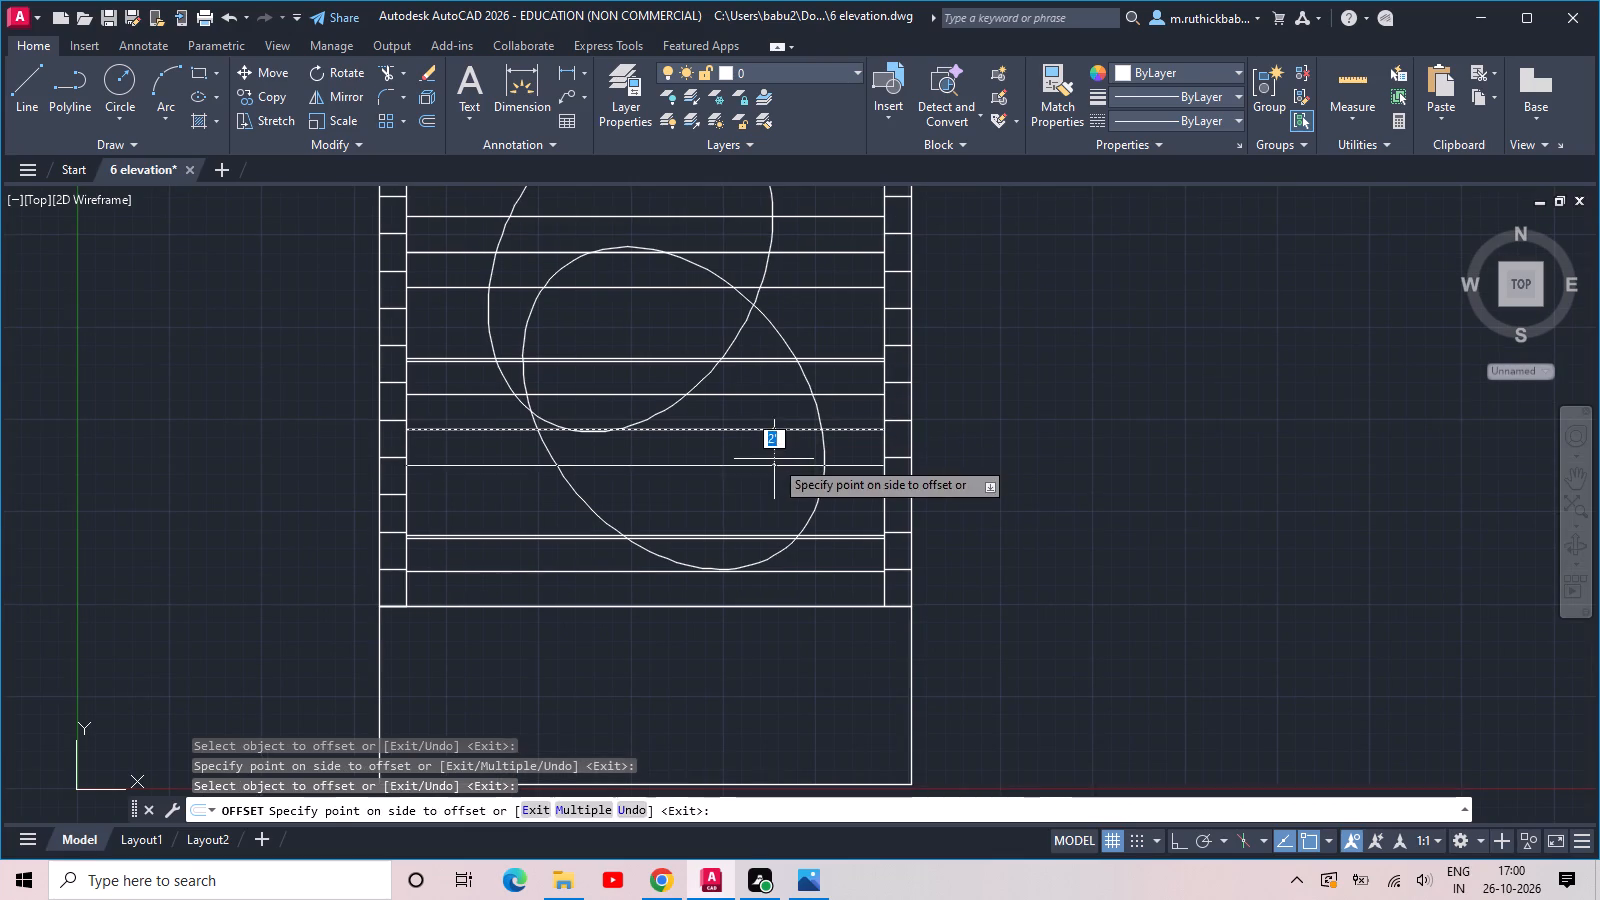
click(774, 459)
middle_drag(684, 494, 787, 638)
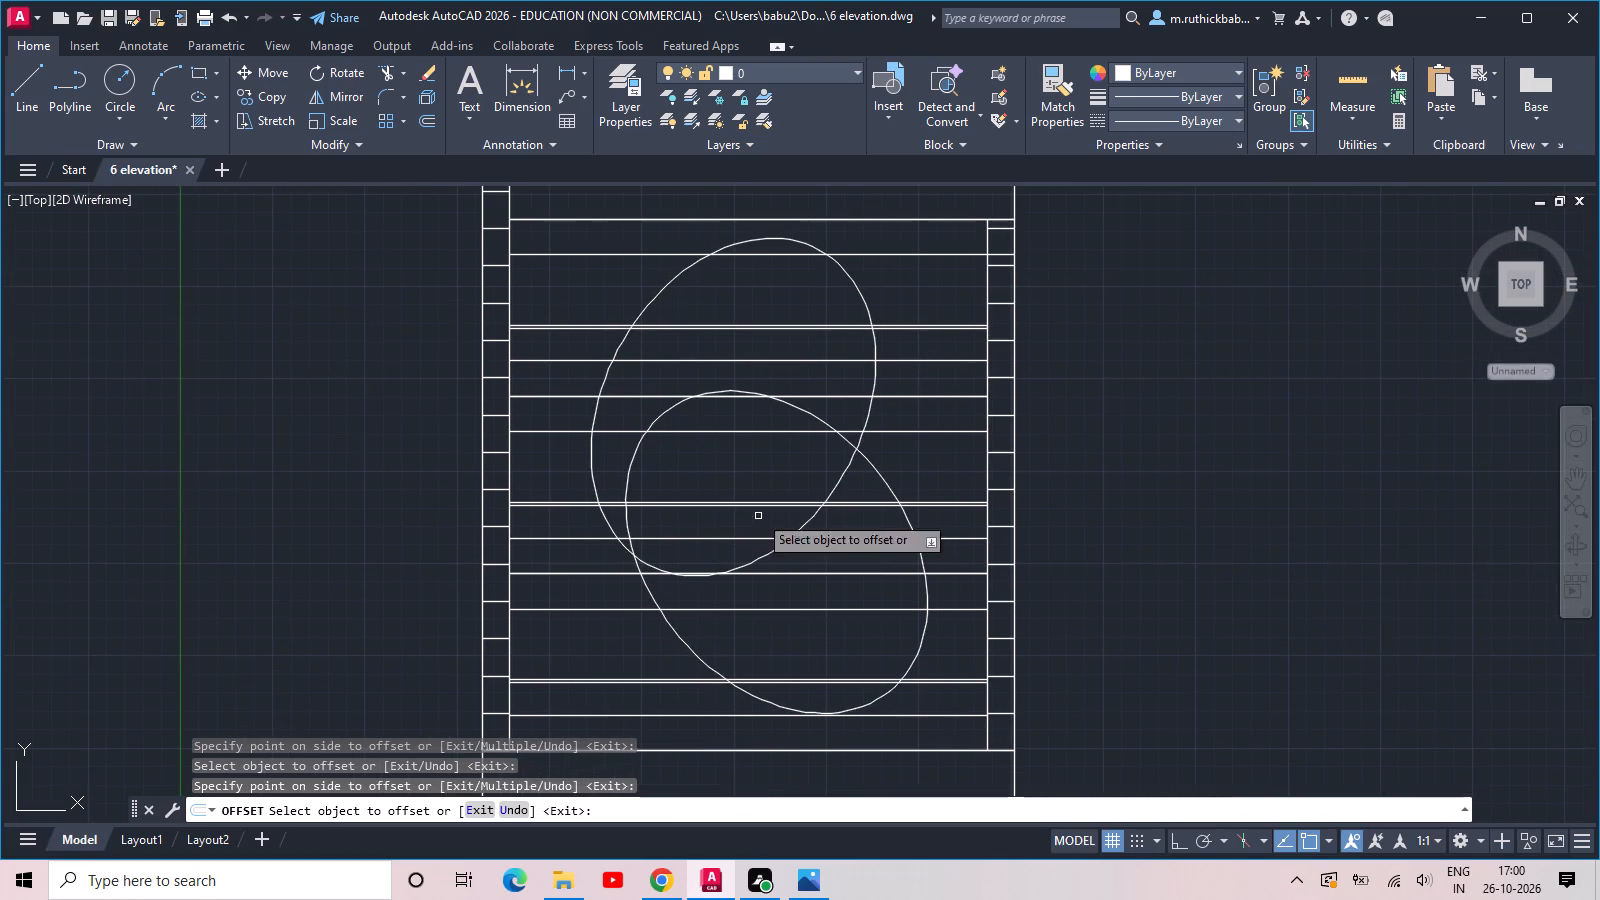
key(Escape)
key(Escape)
Trim the lower ellipse's upper-left and top arcs and the two floor-line segments crossing there inside the overlapping ellipses.
text(tr)
key(space)
key(space)
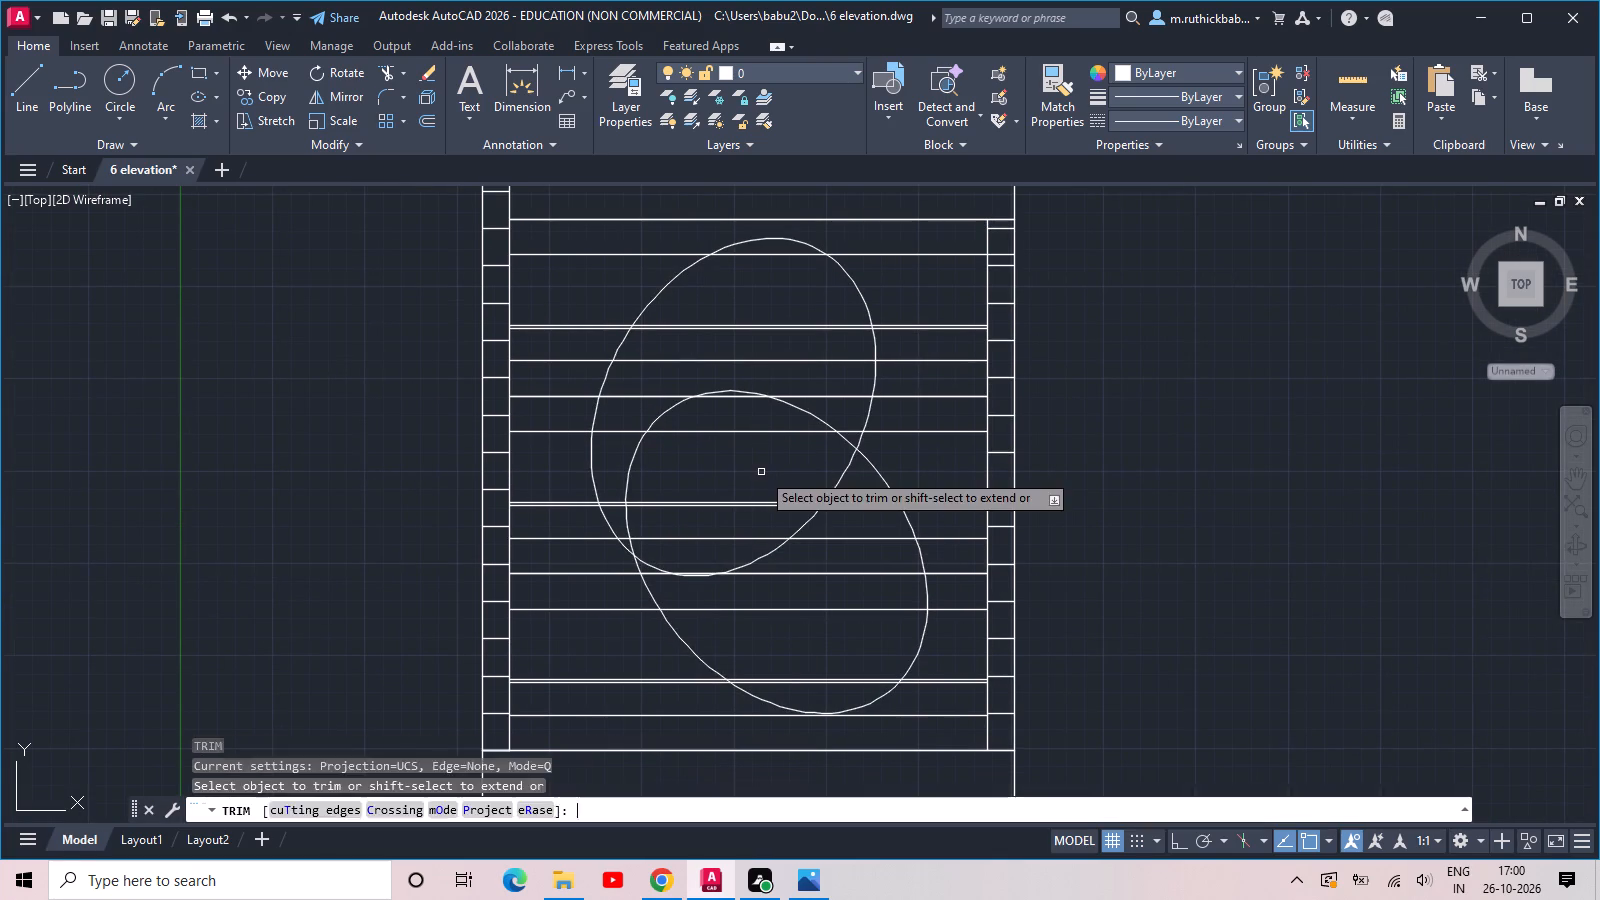
click(761, 472)
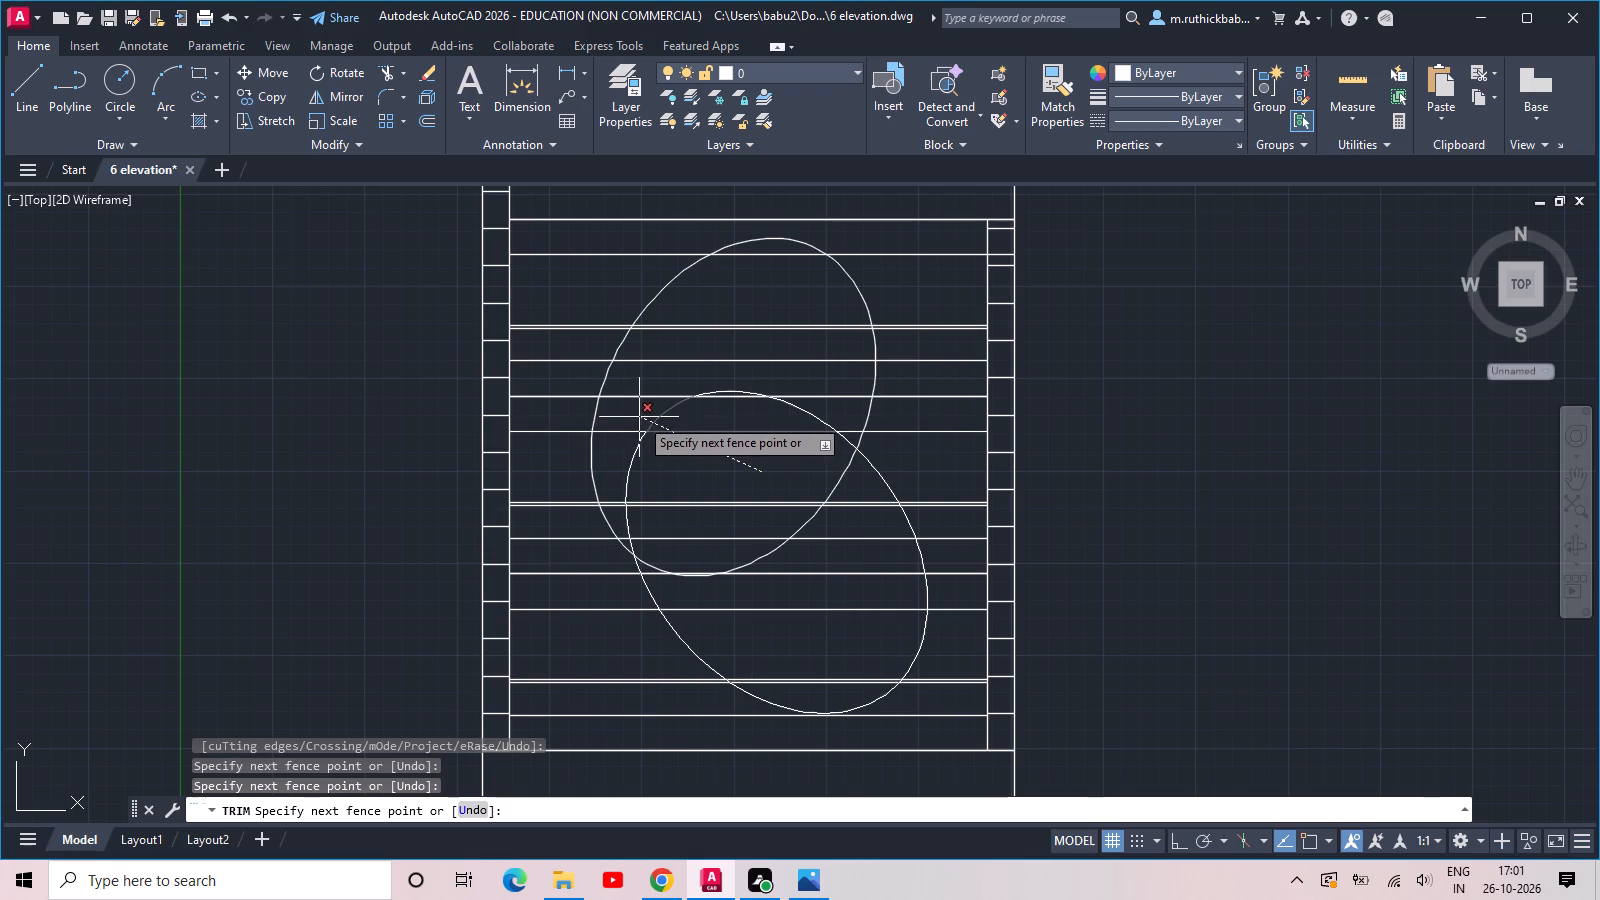
click(648, 393)
scroll(747, 399, up, 3)
click(730, 361)
click(718, 369)
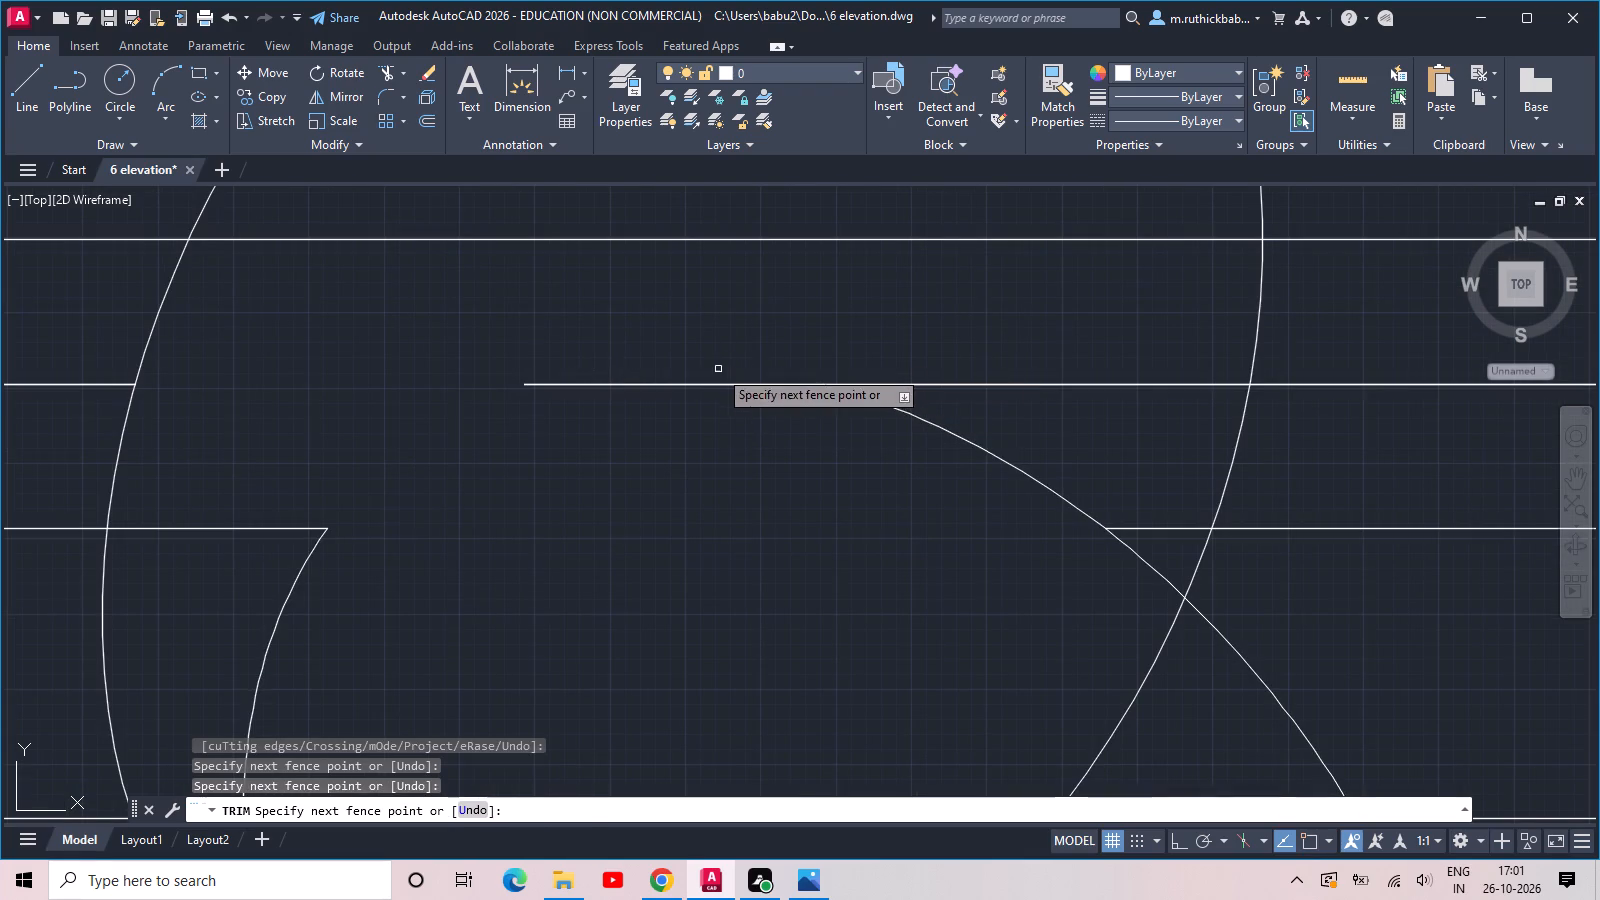
scroll(988, 478, down, 2)
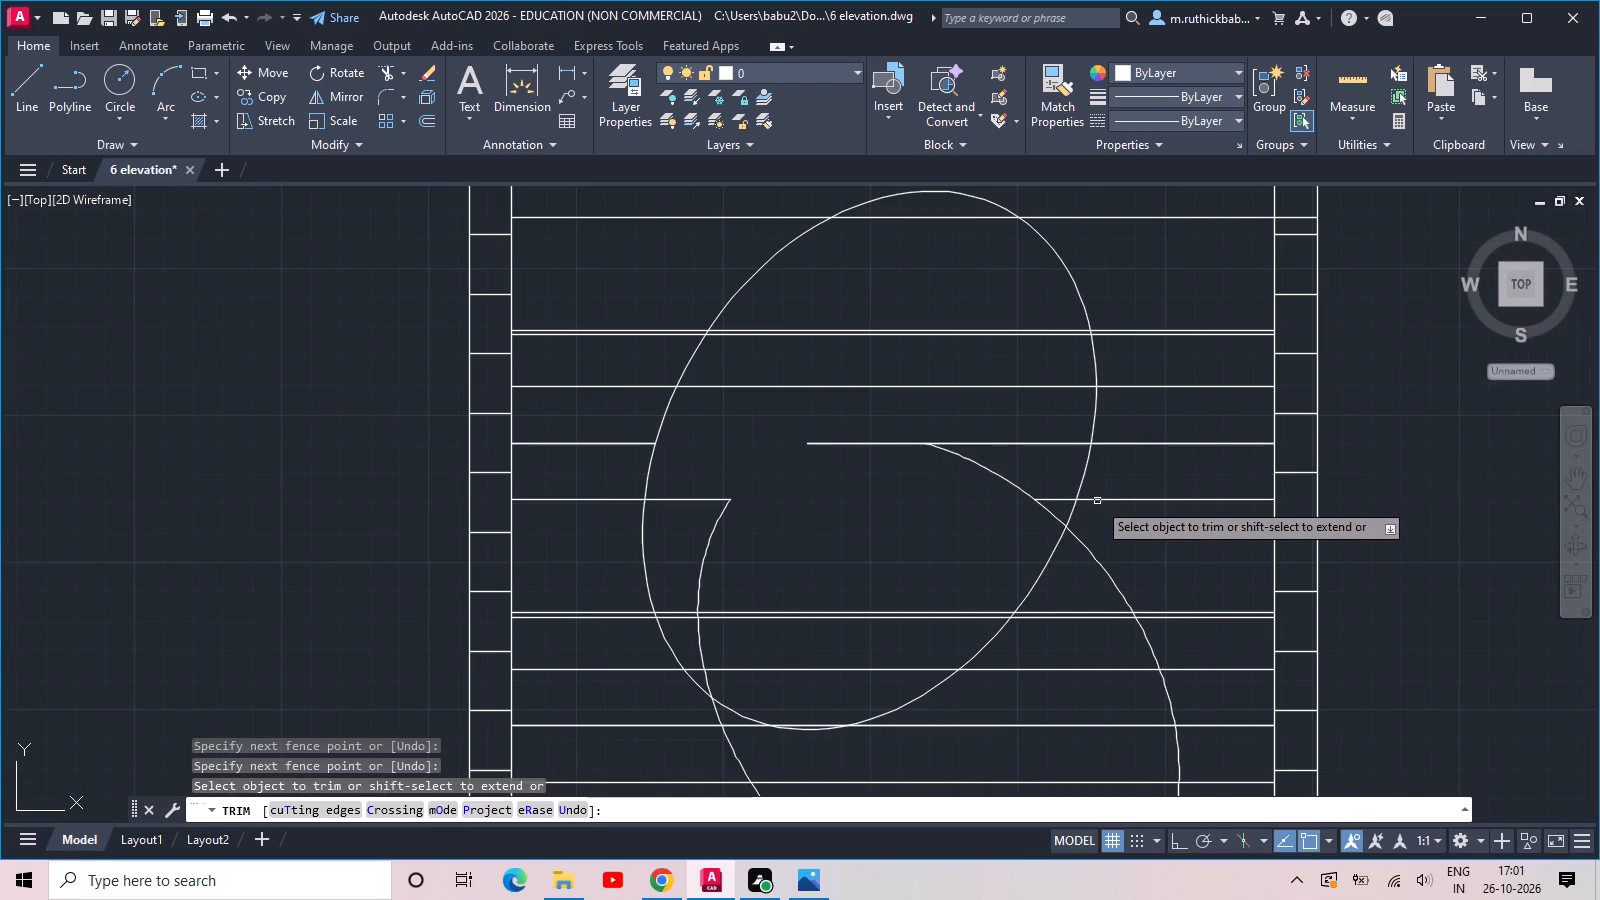
Trim the upper ellipse's lower-right side from the floor line at the overlap's top down to the middle 2" band.
click(1088, 476)
click(1065, 468)
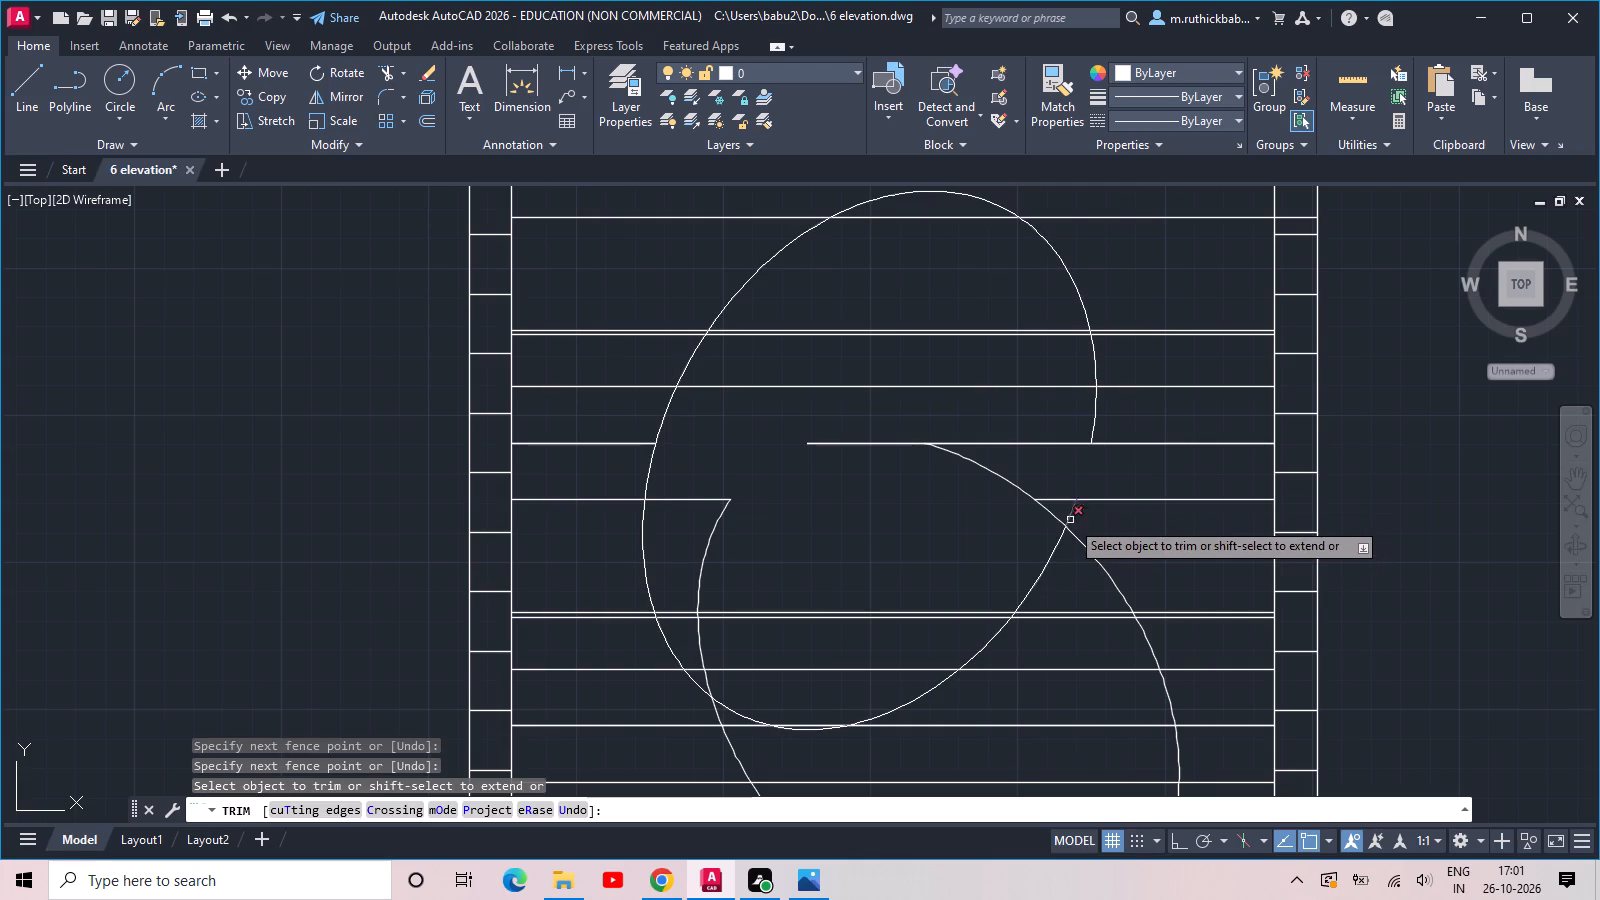
click(1070, 520)
drag(1059, 587, 1047, 576)
click(1000, 553)
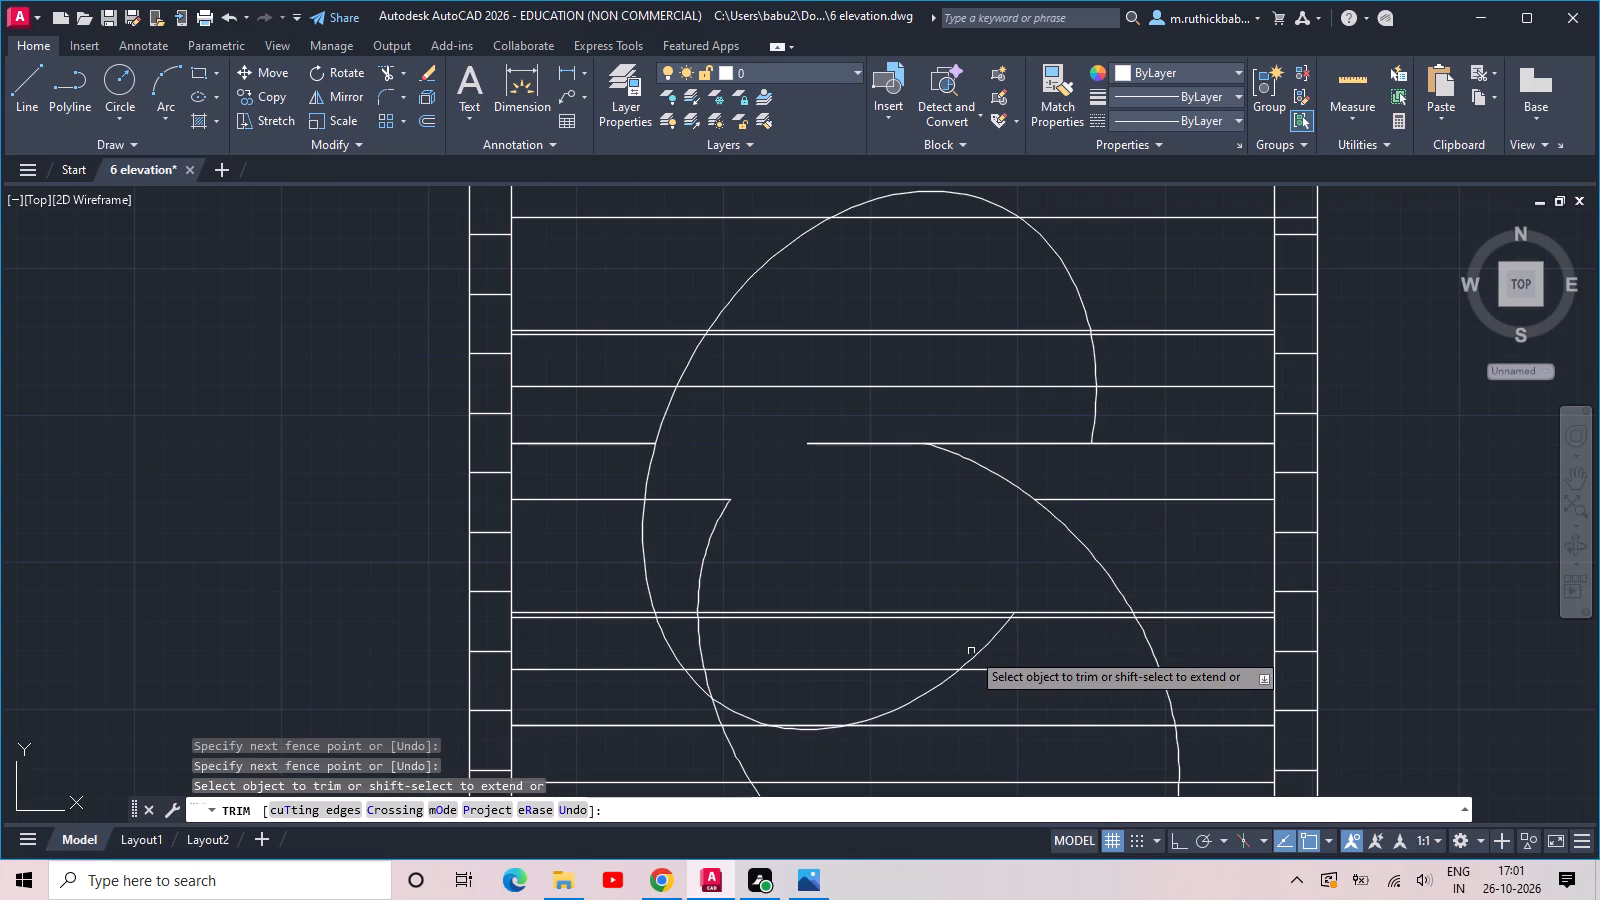
Trim the lower ellipse's left side from just below the middle band down to its crossing with the upper ellipse.
scroll(704, 693, up, 1)
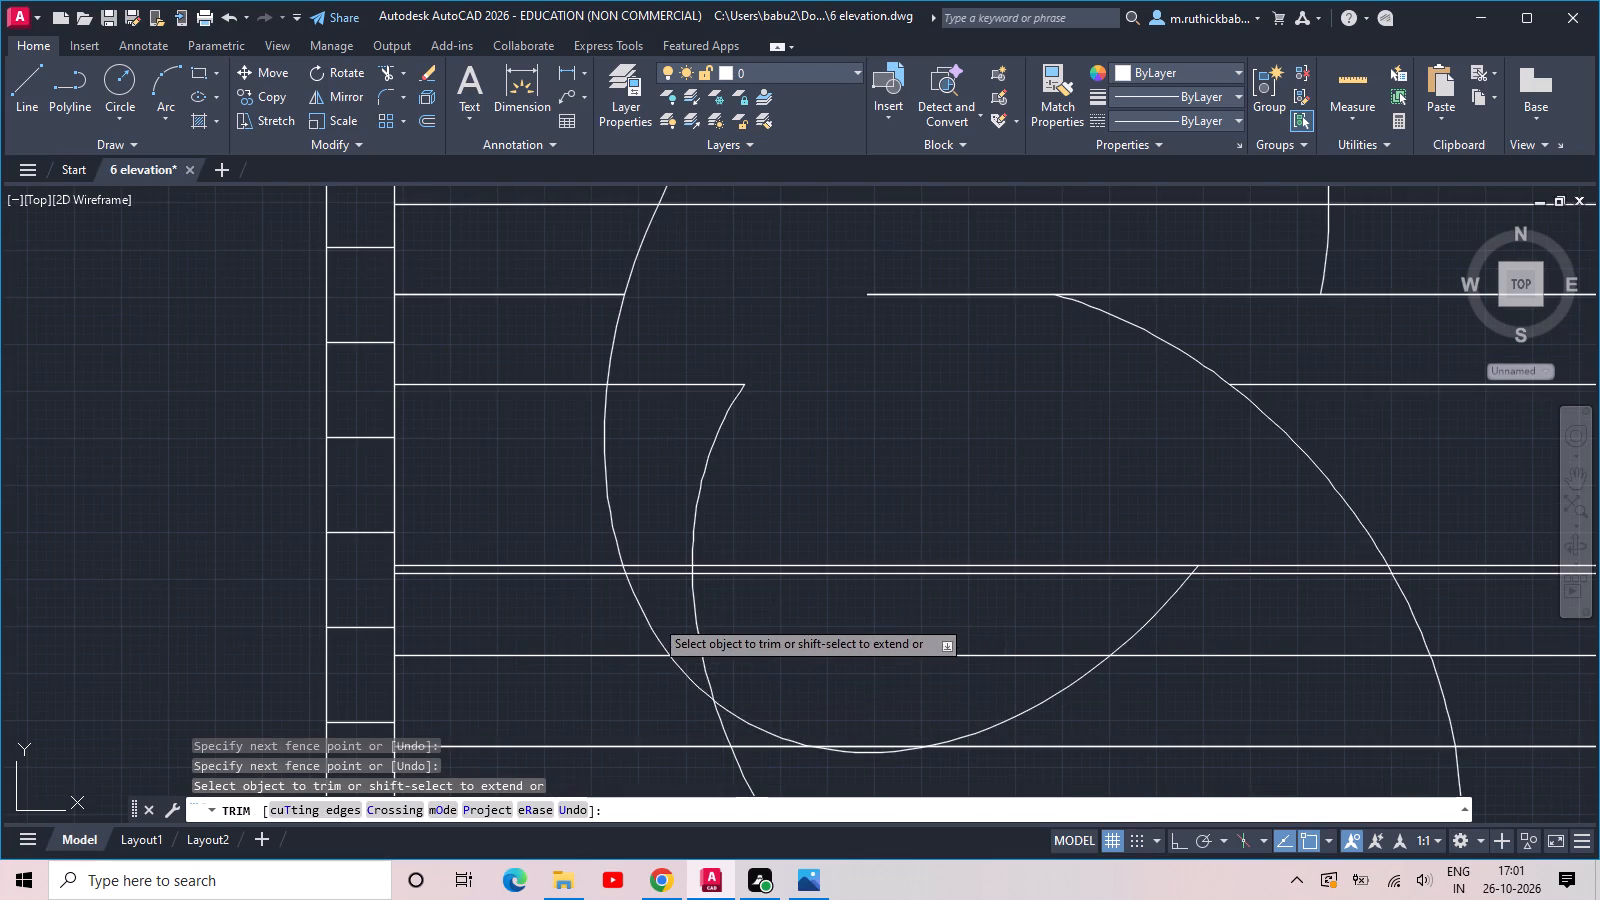
scroll(656, 605, up, 1)
scroll(695, 632, down, 1)
drag(735, 628, 715, 630)
click(692, 621)
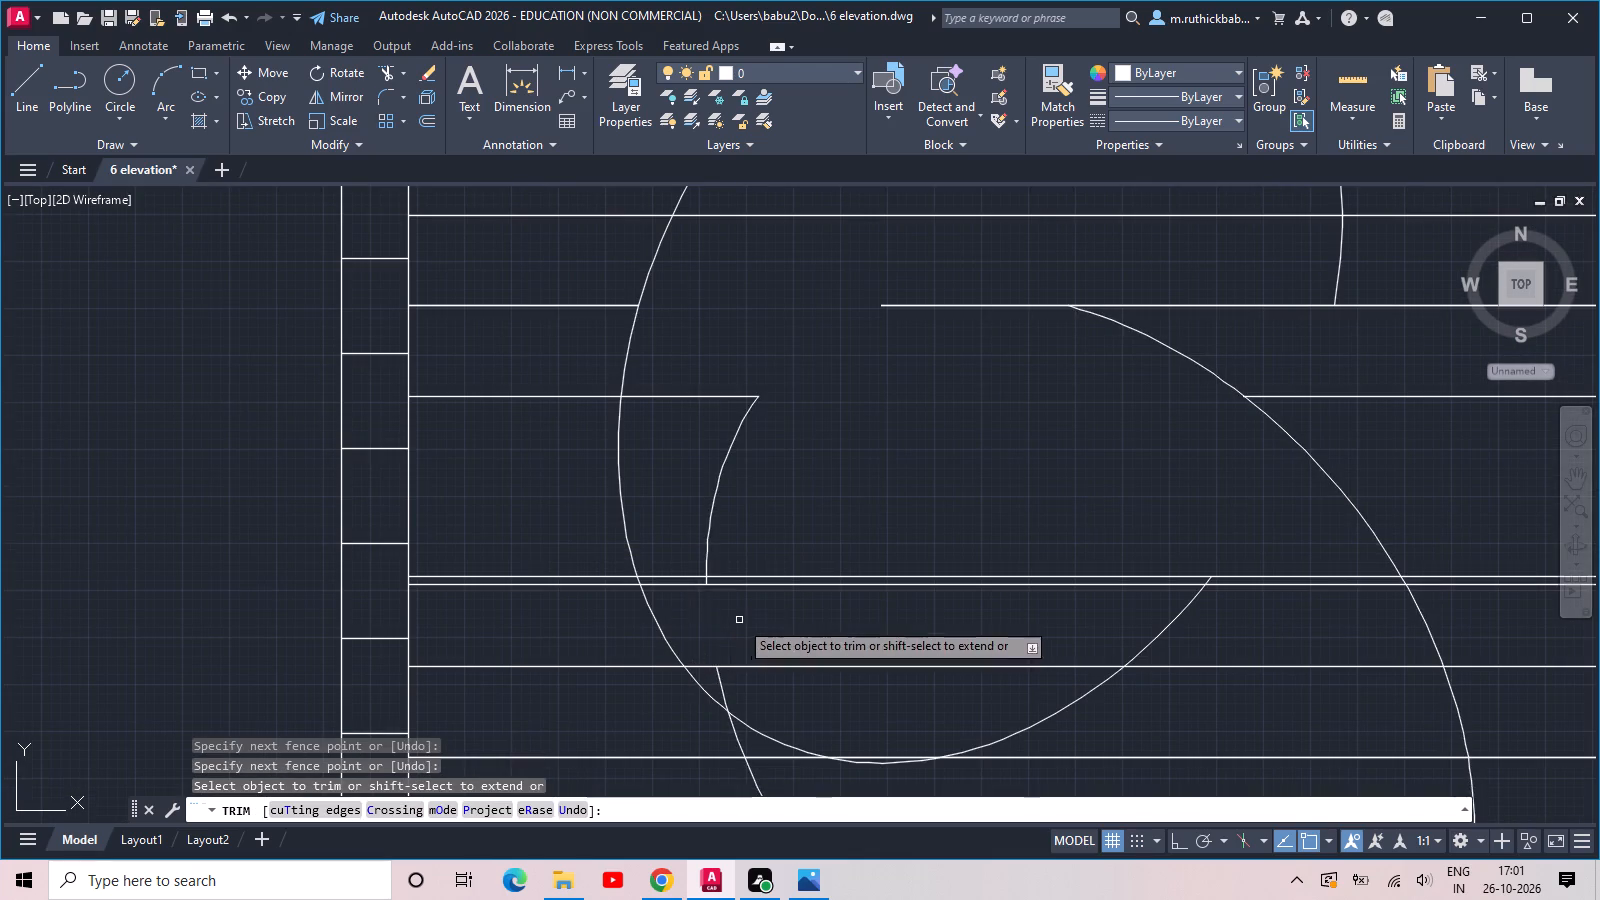
scroll(739, 620, down, 2)
scroll(728, 660, up, 5)
click(761, 632)
click(722, 610)
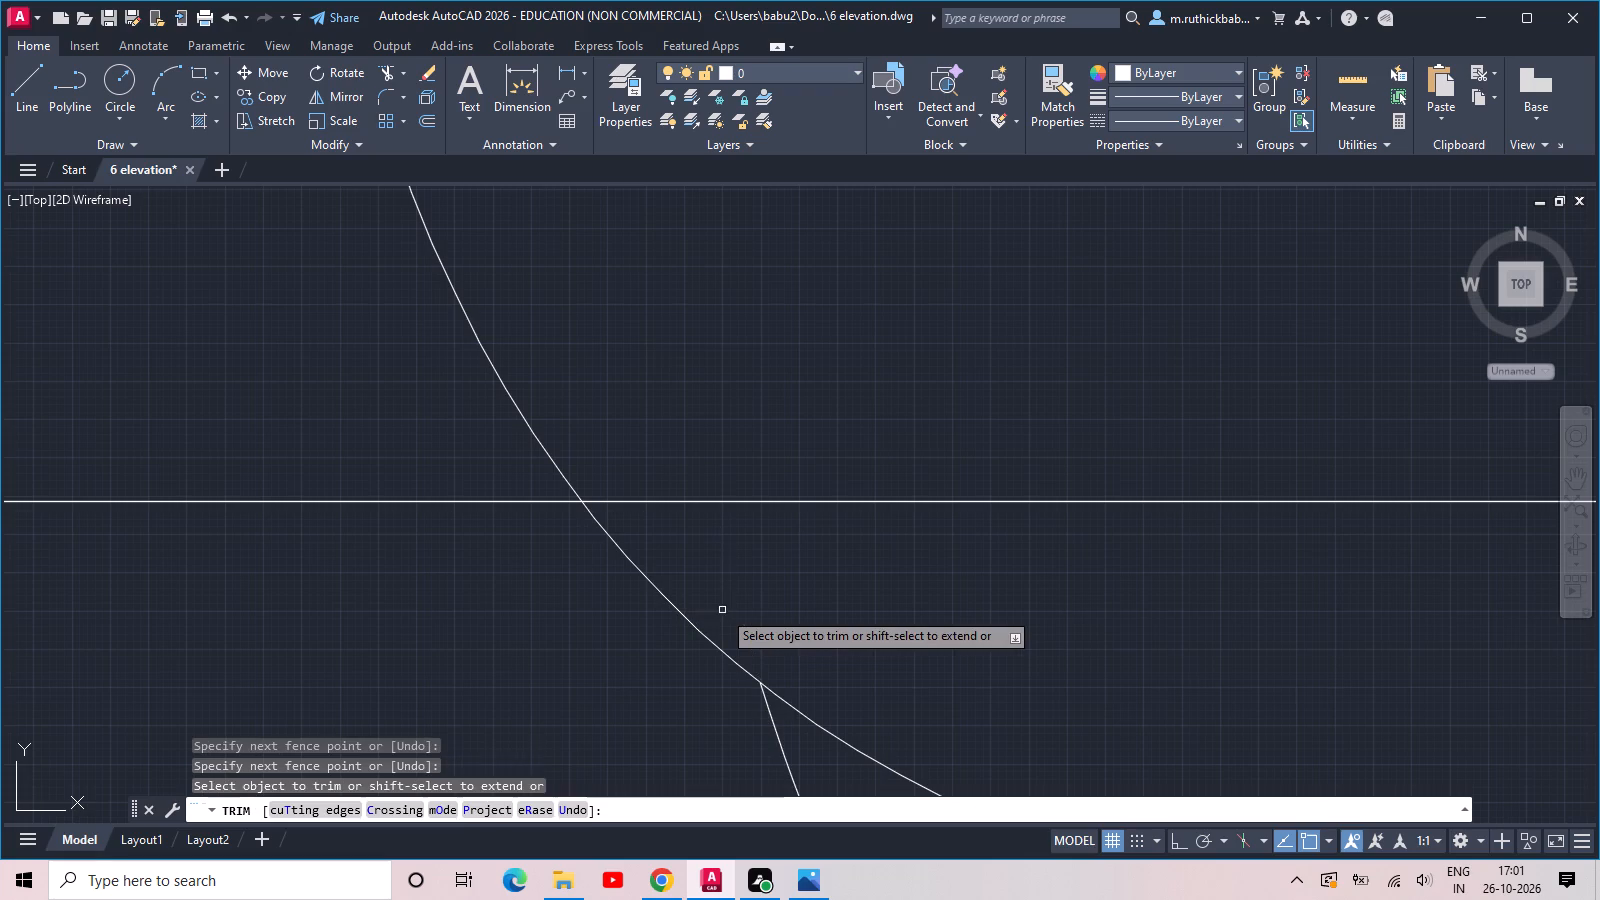
Trim the upper ellipse's lower-right arc and bottom bulge below the middle band, plus the lower ellipse's short stub beside them.
scroll(734, 613, down, 3)
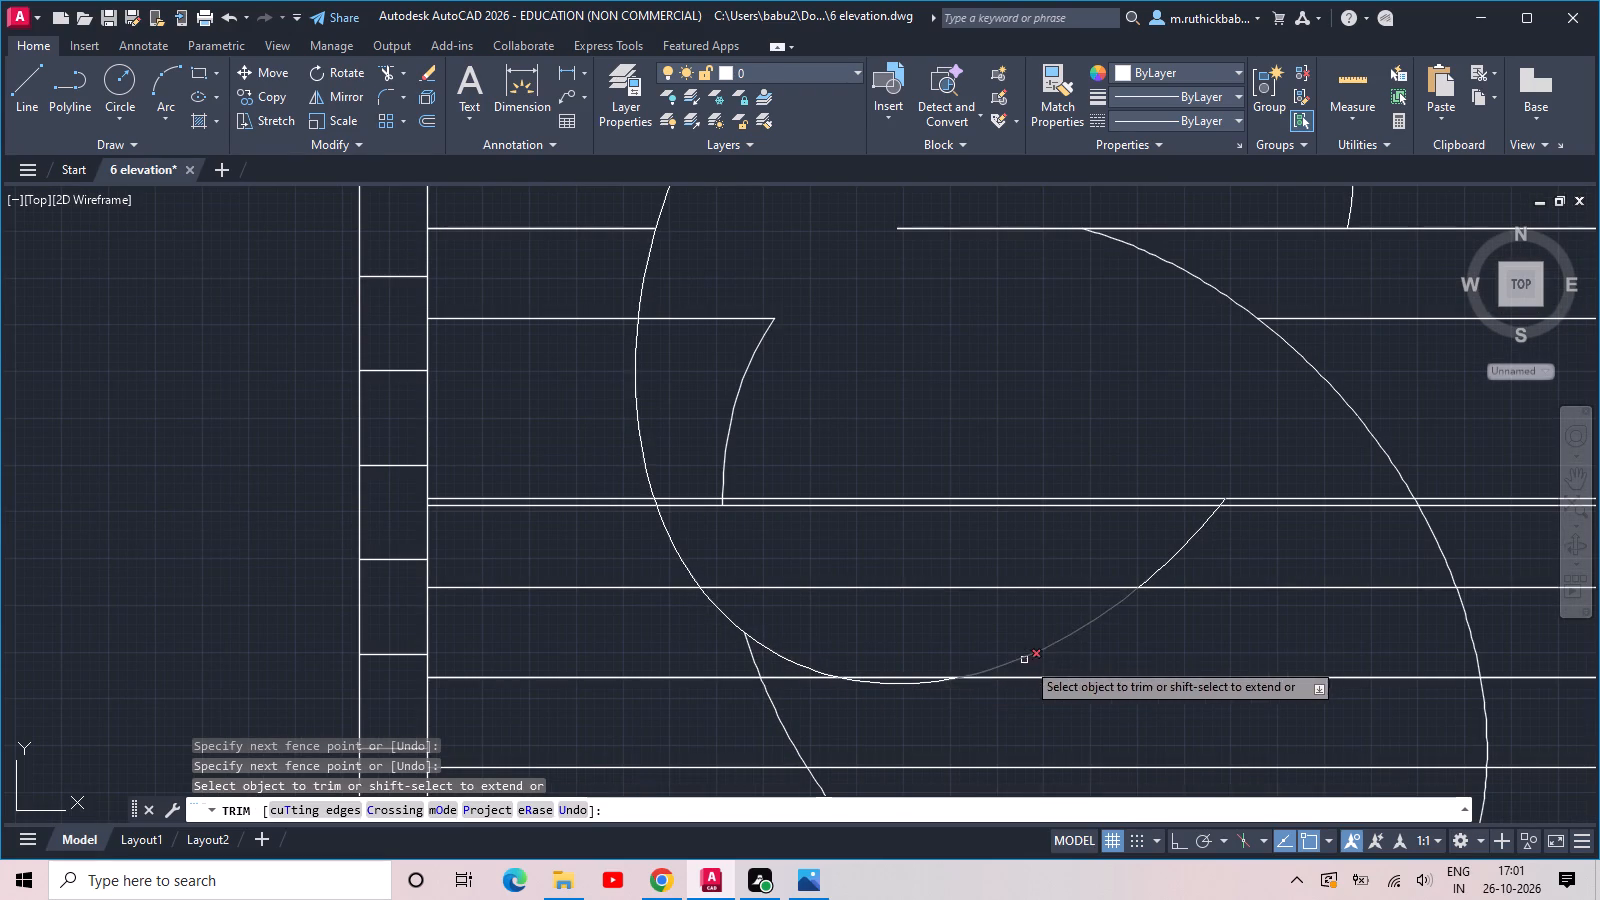
click(1040, 663)
click(977, 641)
scroll(904, 696, up, 2)
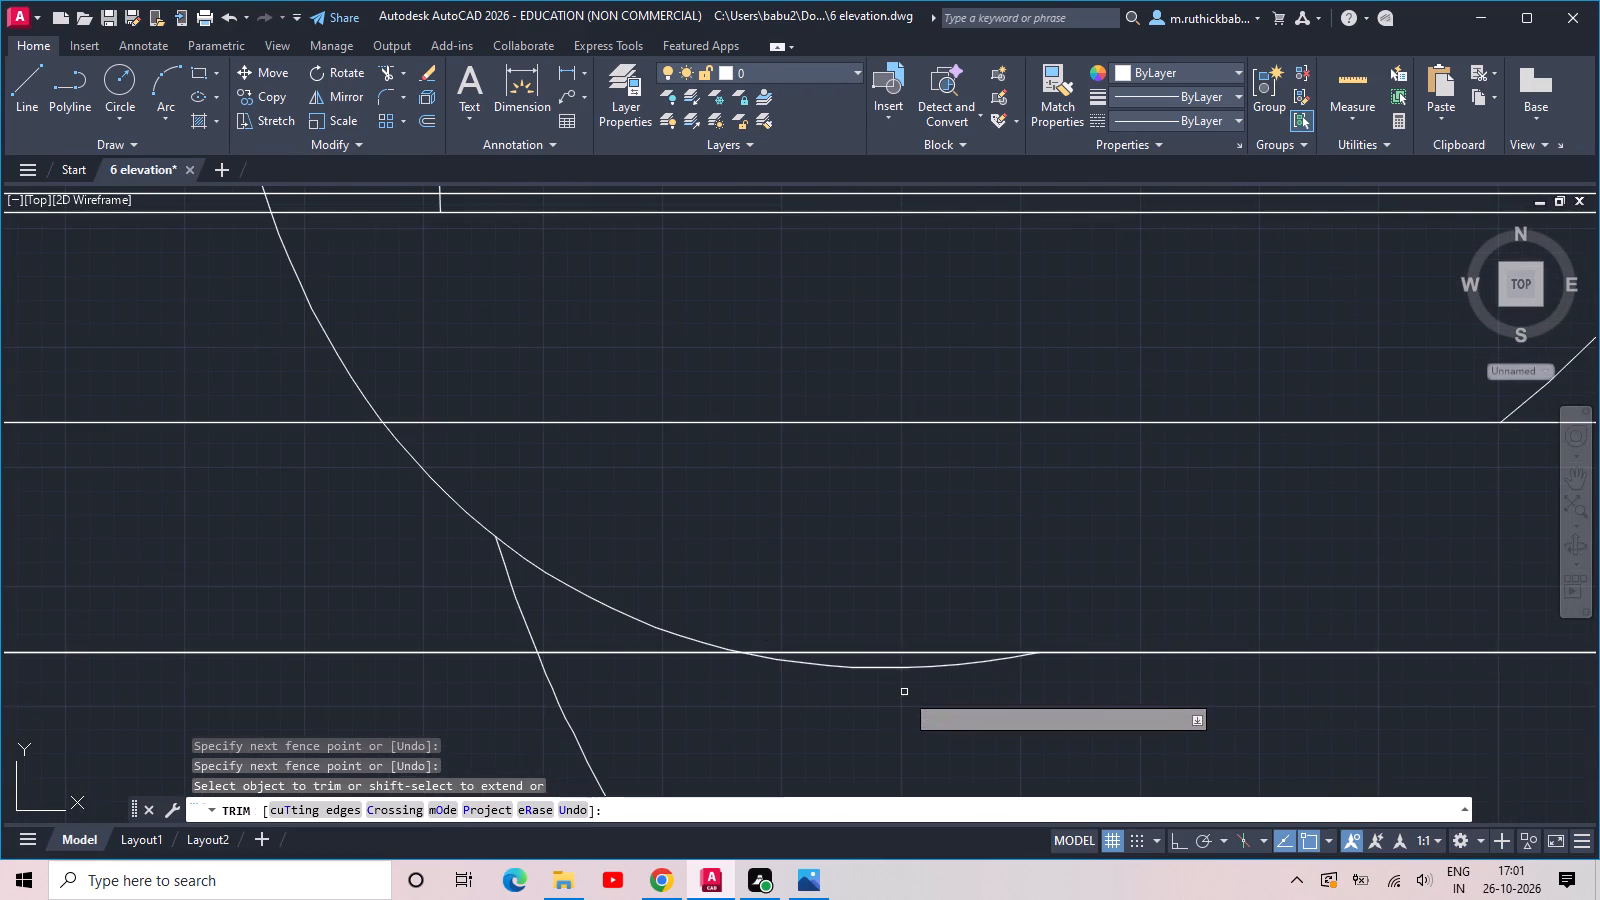
click(904, 692)
click(889, 660)
scroll(893, 664, down, 2)
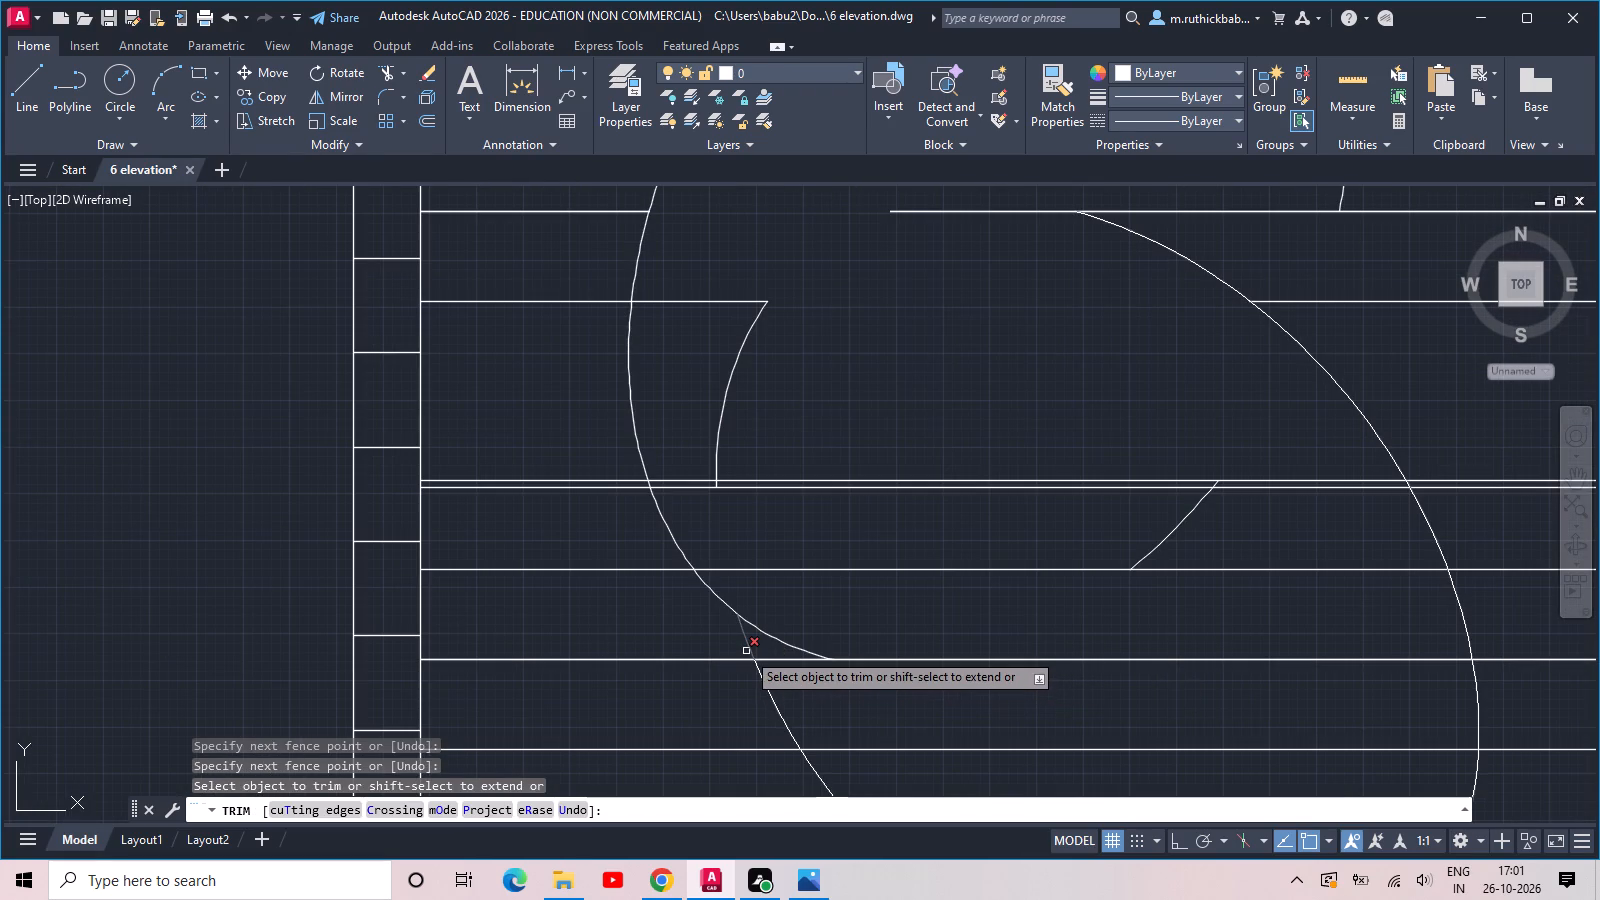
click(746, 651)
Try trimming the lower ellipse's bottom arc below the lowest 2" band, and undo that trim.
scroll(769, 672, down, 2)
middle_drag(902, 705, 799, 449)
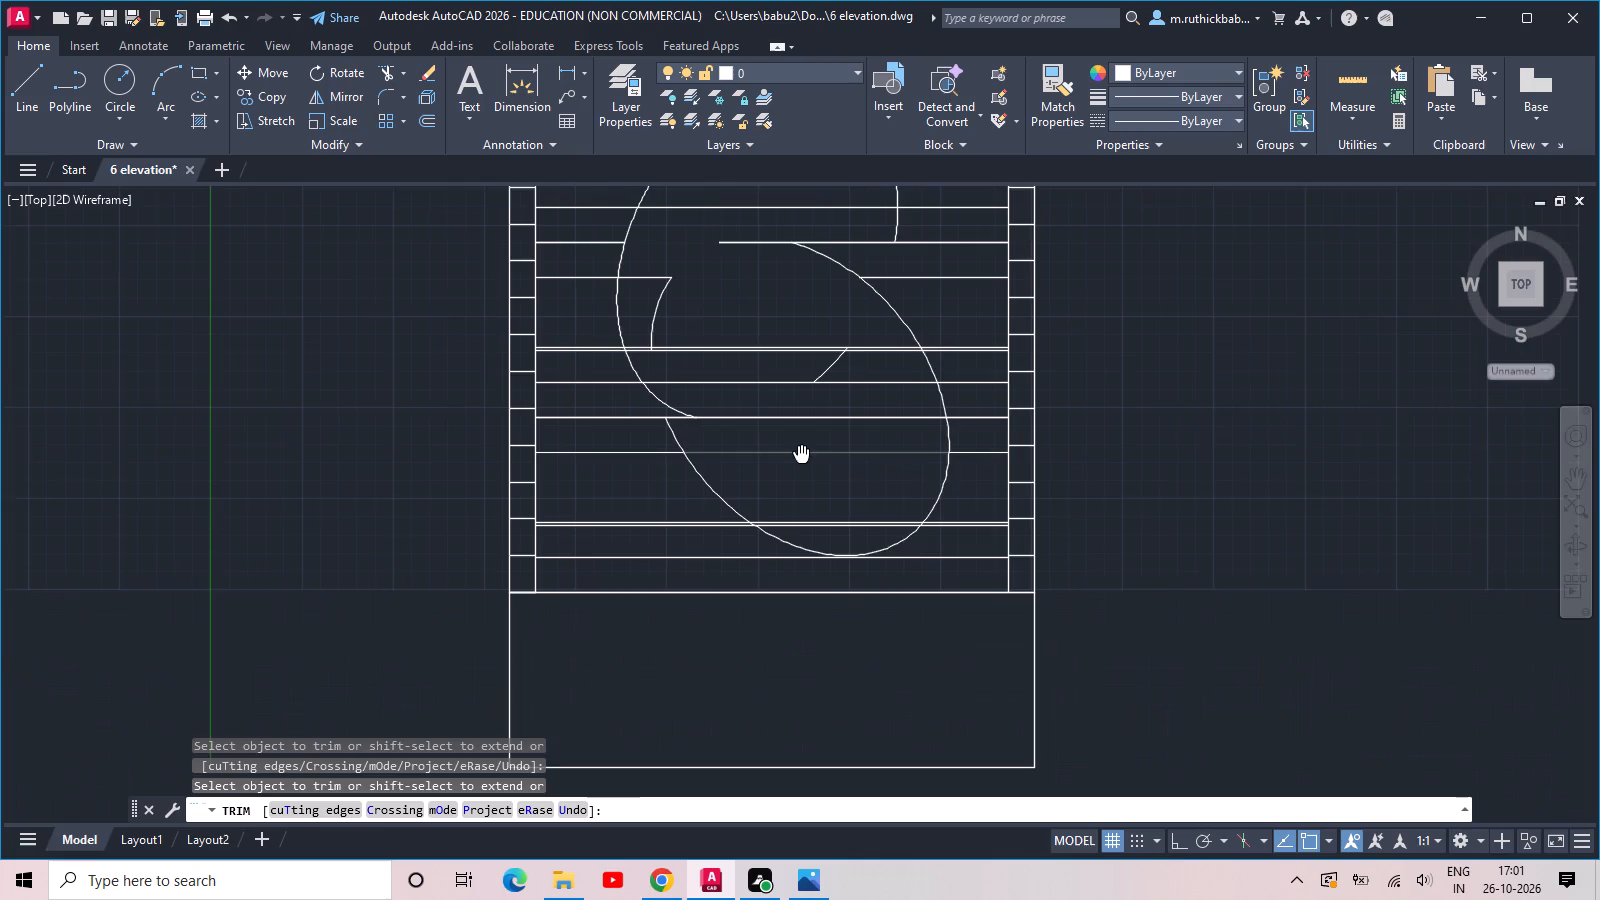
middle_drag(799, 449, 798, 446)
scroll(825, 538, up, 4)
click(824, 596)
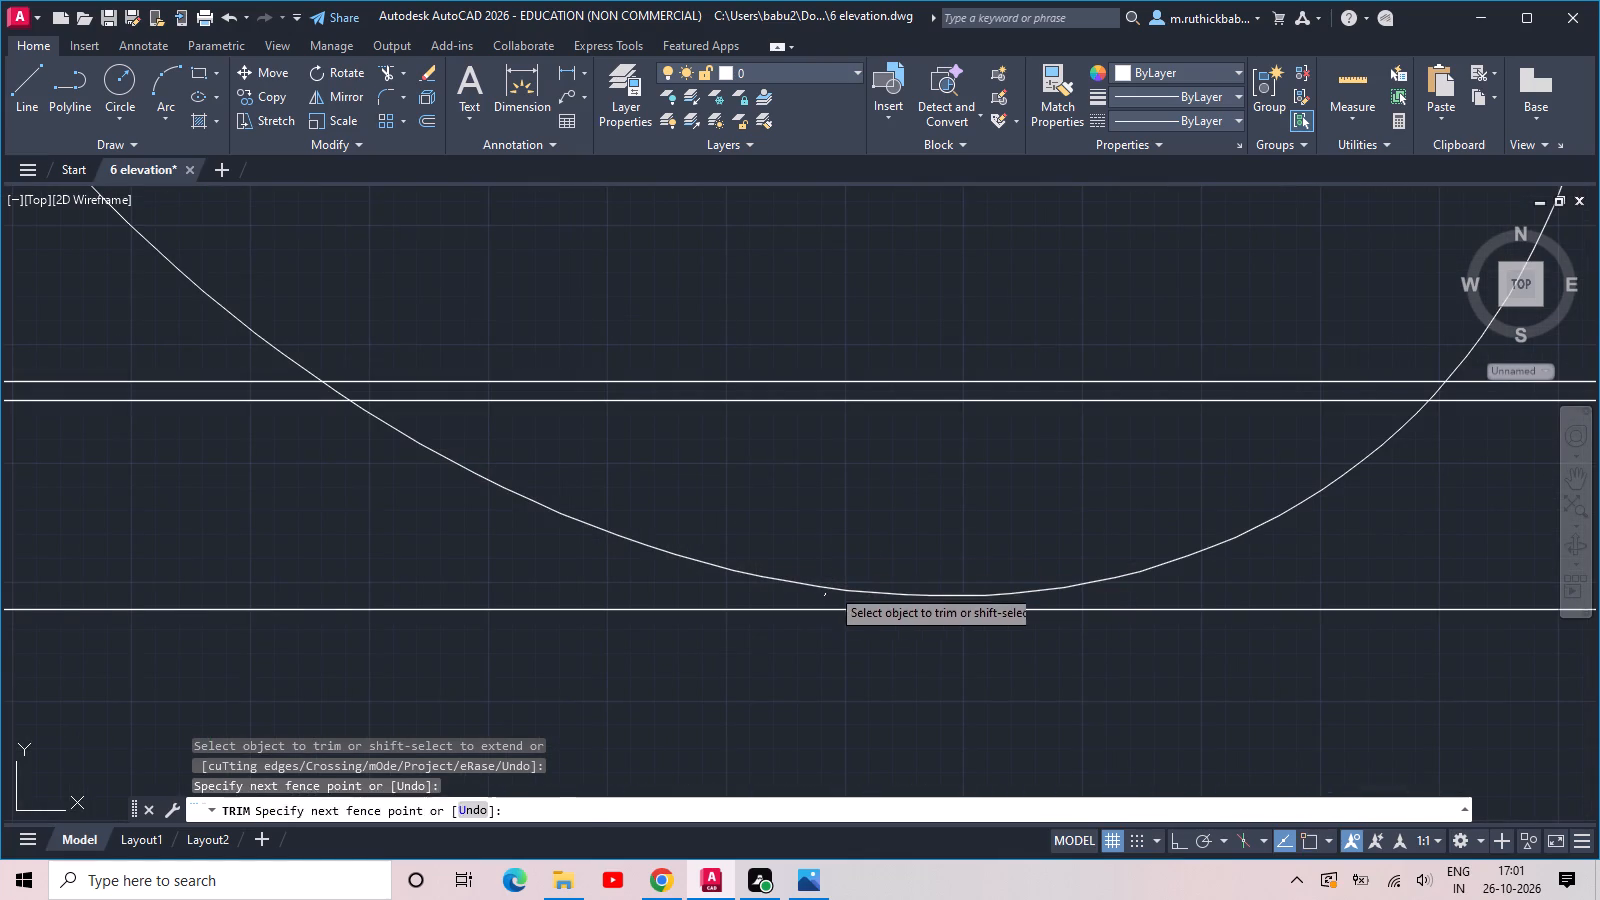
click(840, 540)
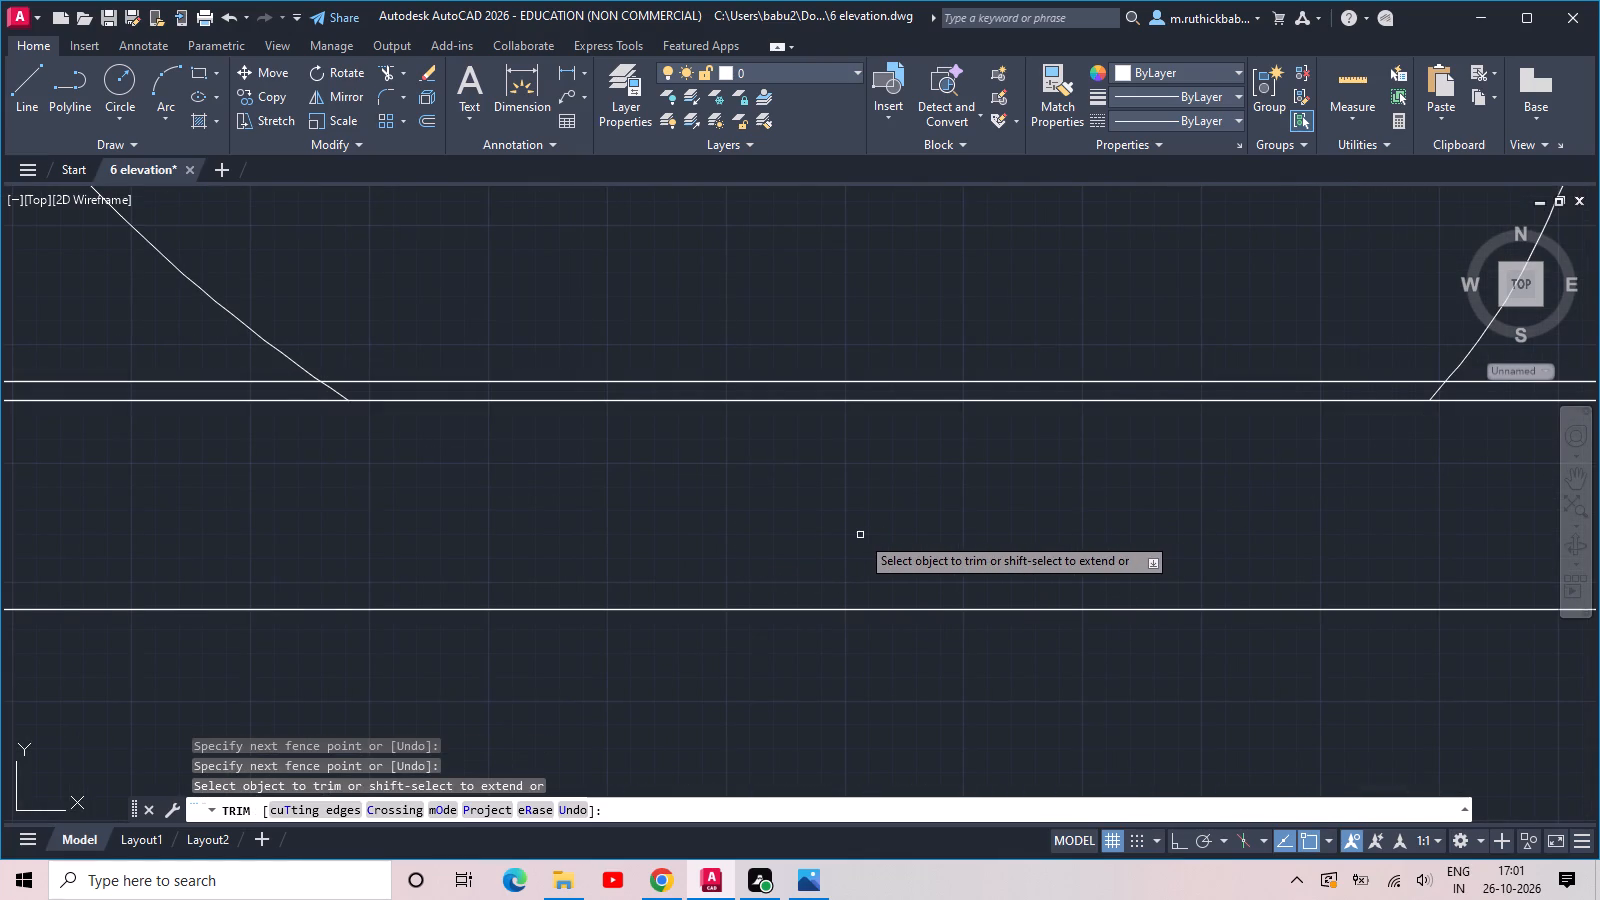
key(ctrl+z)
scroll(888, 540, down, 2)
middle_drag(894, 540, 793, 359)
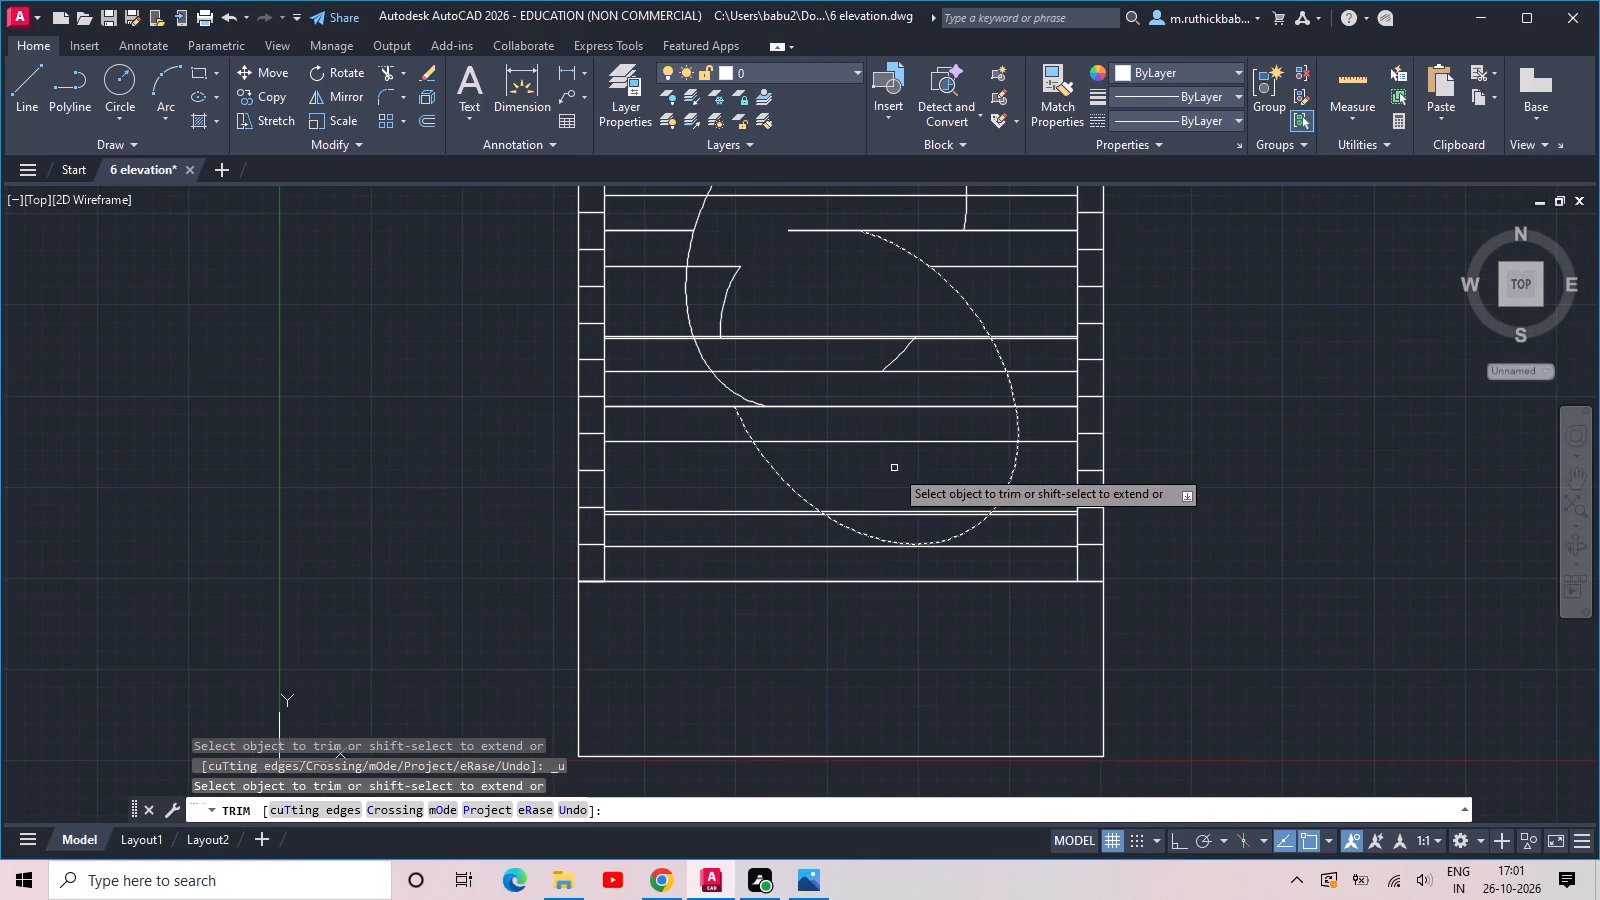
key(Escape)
Stretch the lower ellipse slightly outward freehand so its bottom just reaches the line 2' below the lowest band.
scroll(927, 551, up, 2)
key(Escape)
scroll(930, 531, up, 3)
key(Escape)
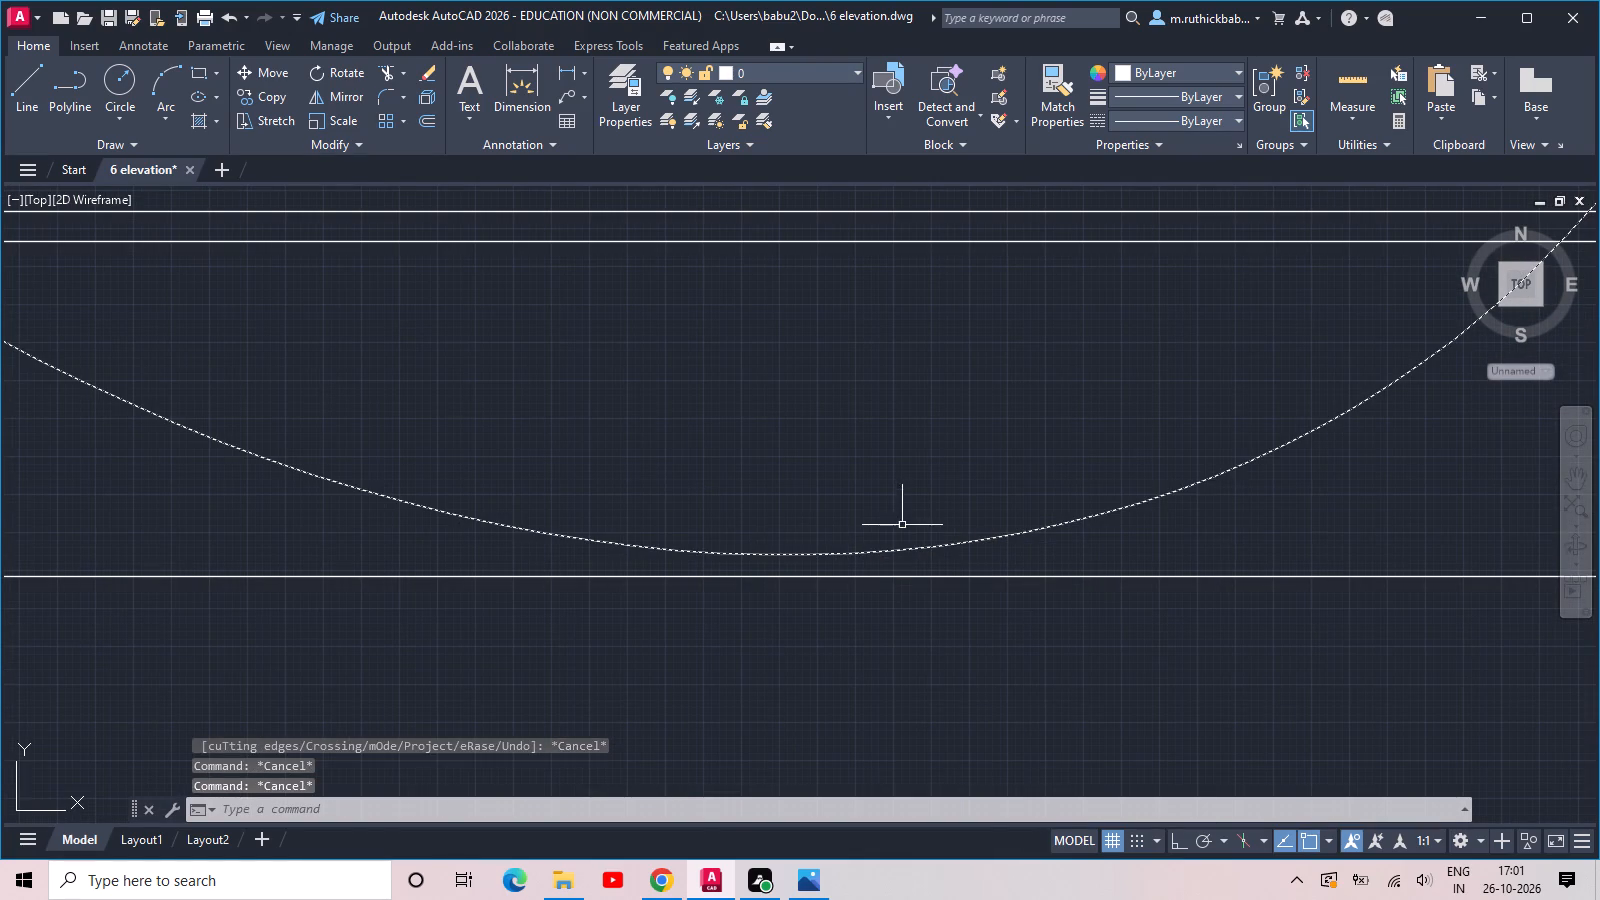
key(Escape)
key(Escape)
click(906, 556)
click(868, 504)
scroll(994, 496, down, 1)
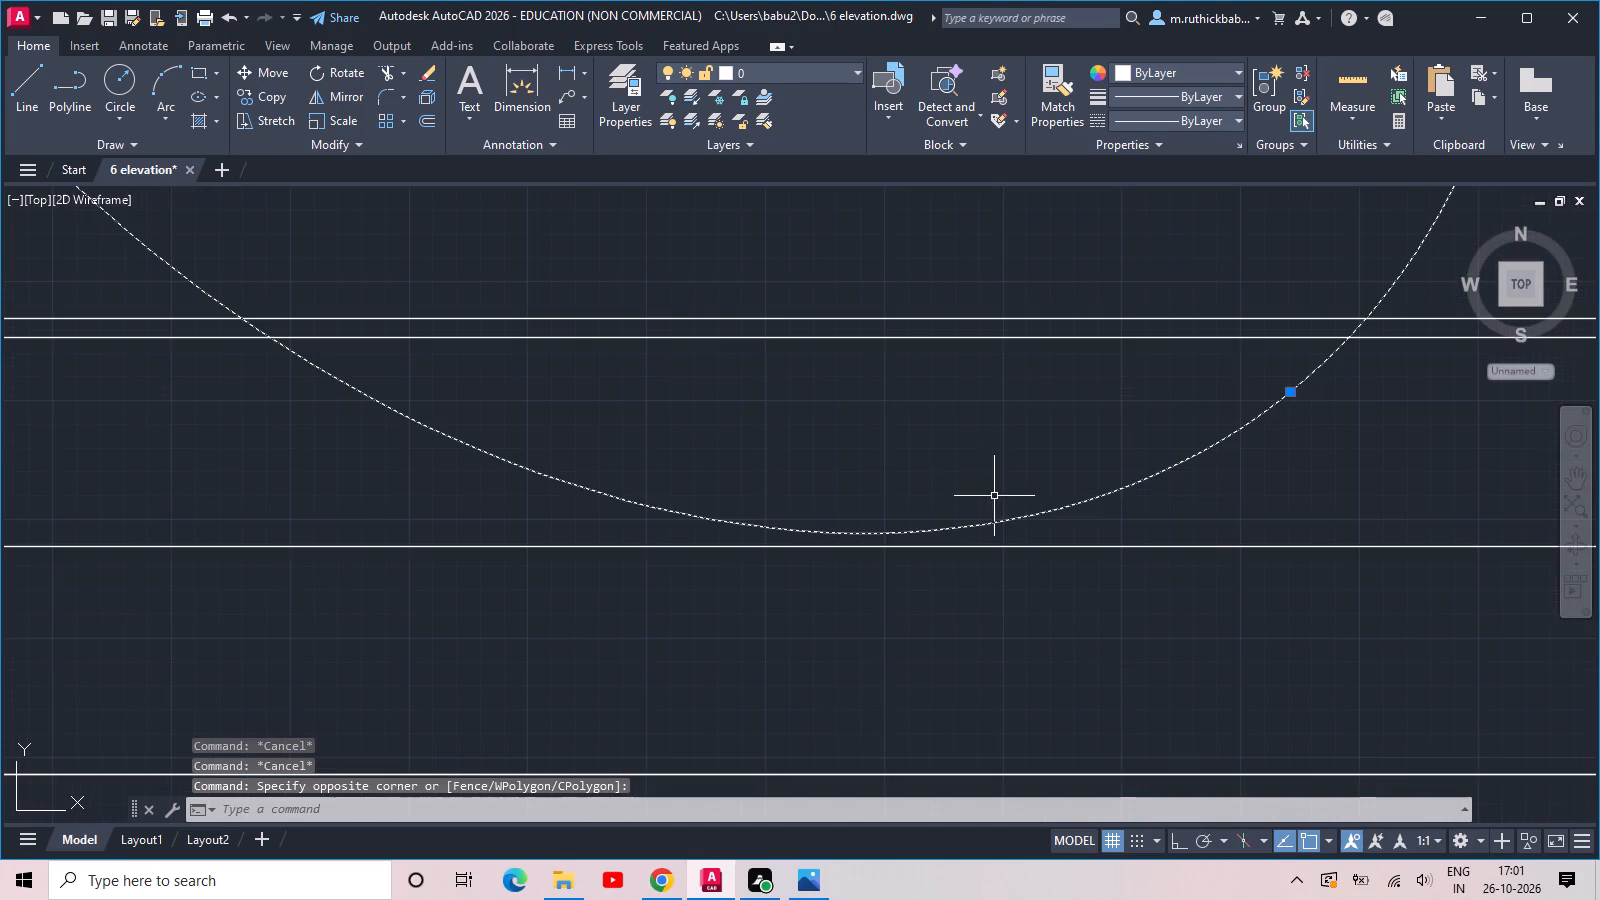
click(1295, 394)
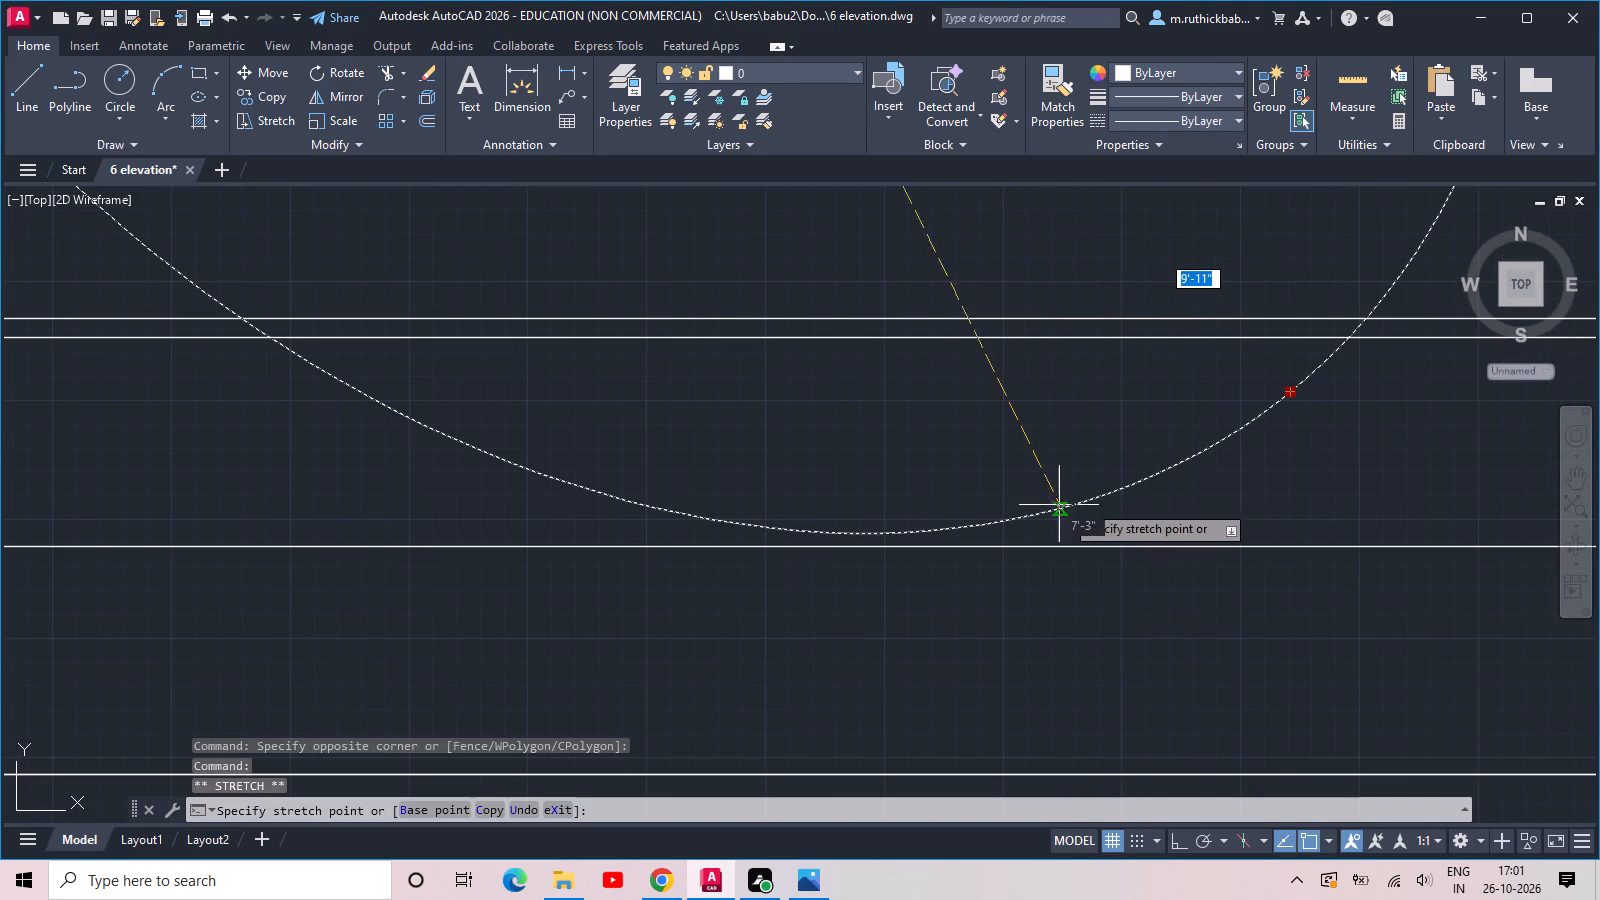
click(929, 550)
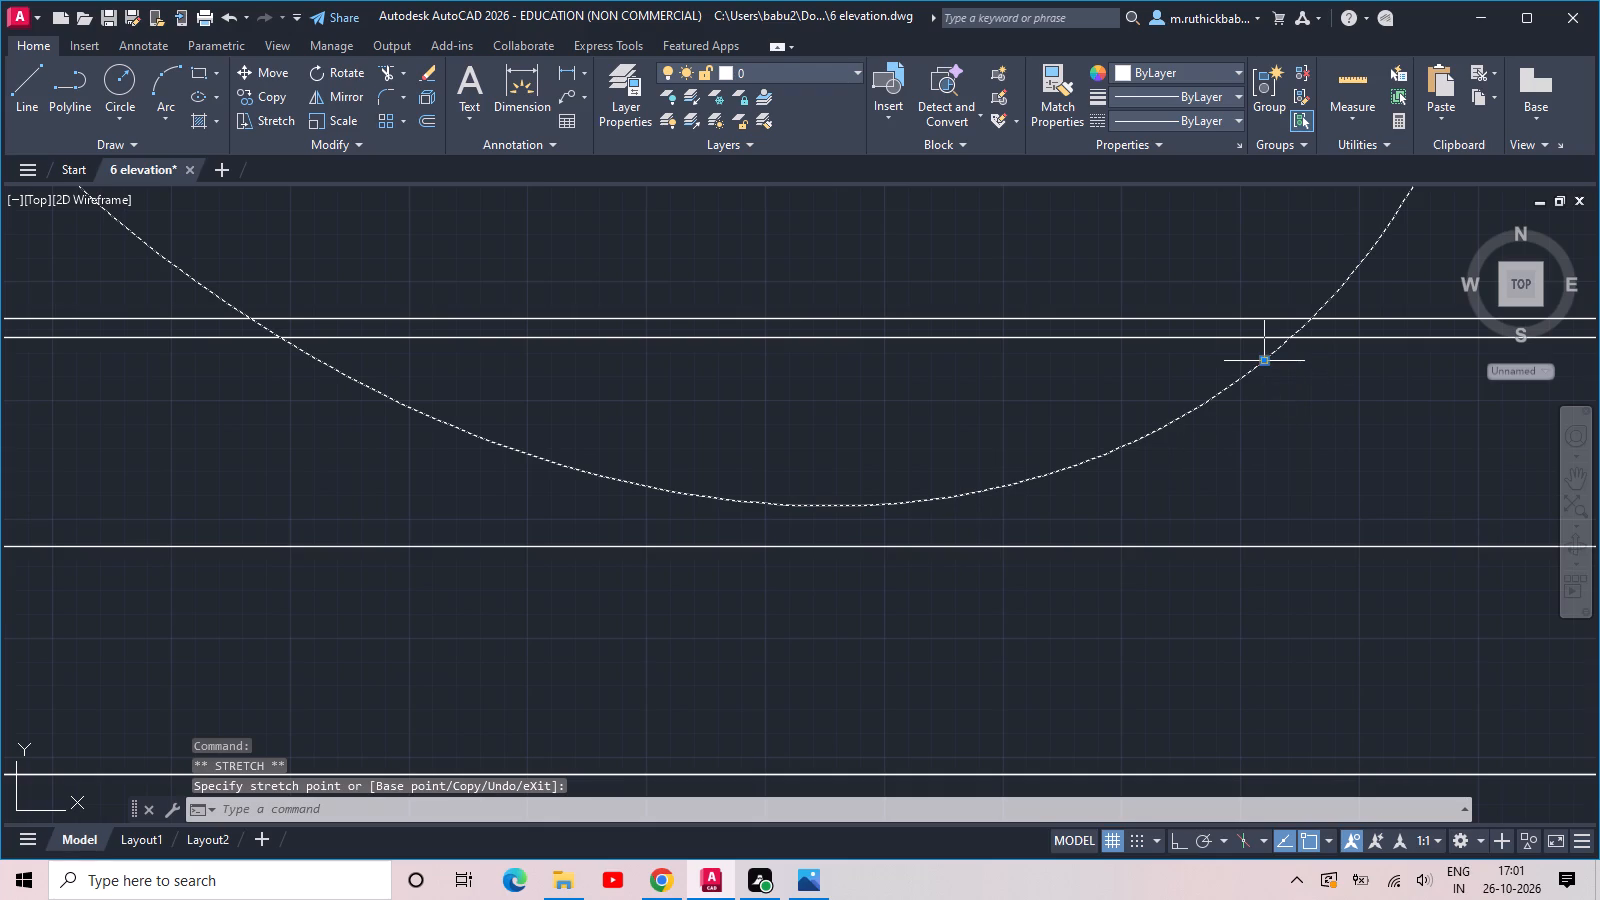
click(1265, 362)
click(1319, 401)
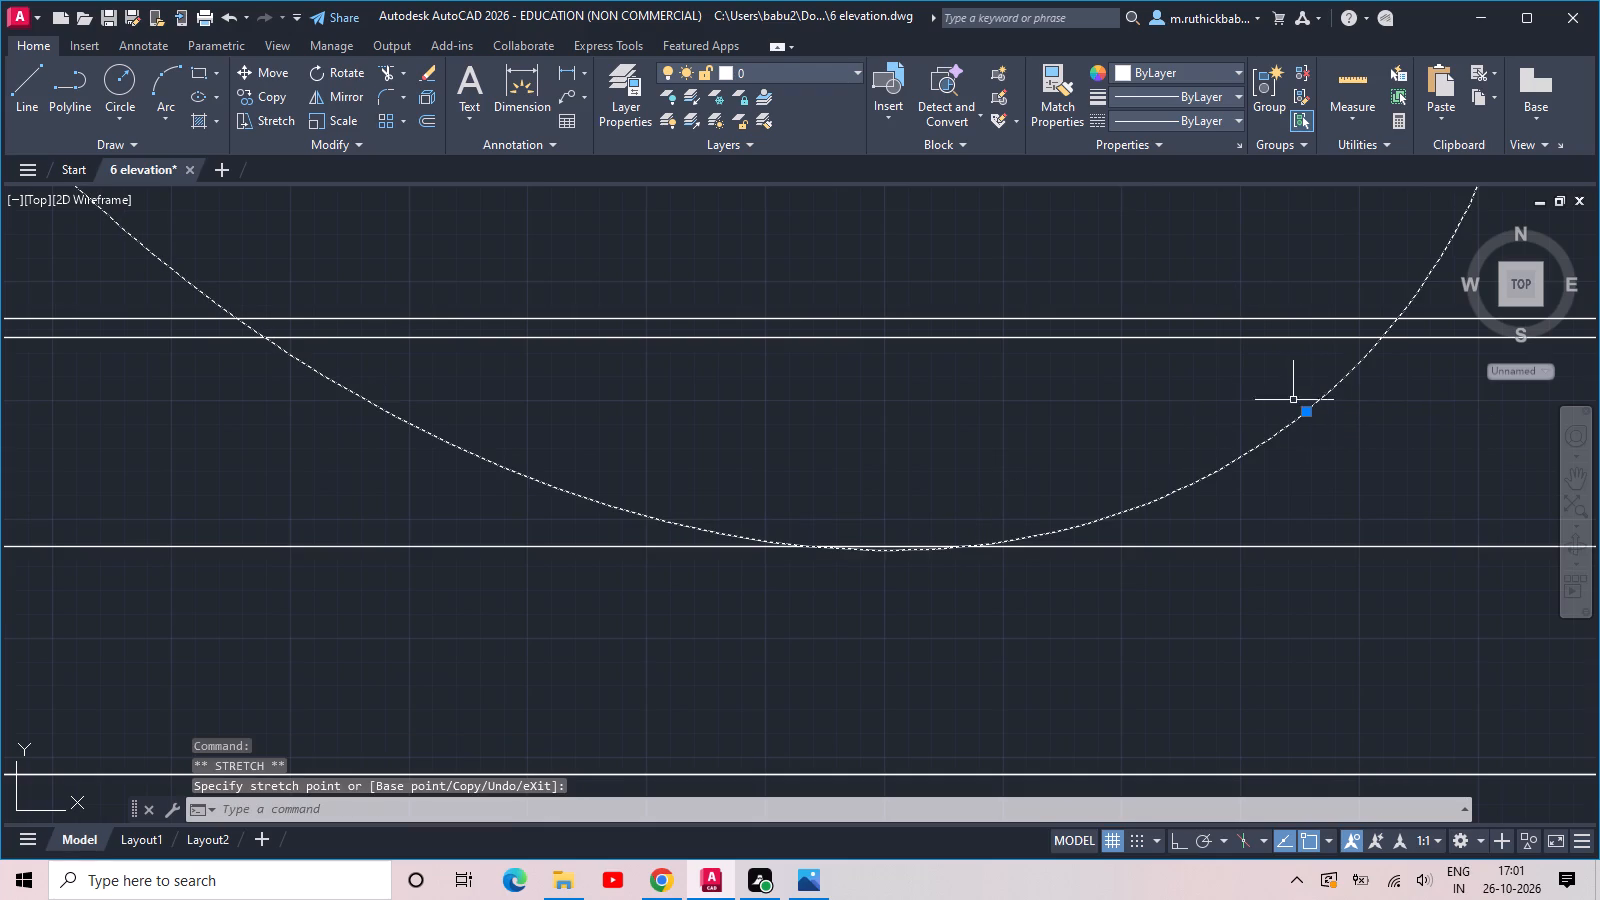
key(Escape)
Trim the stretched ellipse's tip below the lower floor line and its bottom-left arc up to the lowest 2" band.
key(t)
key(r)
key(space)
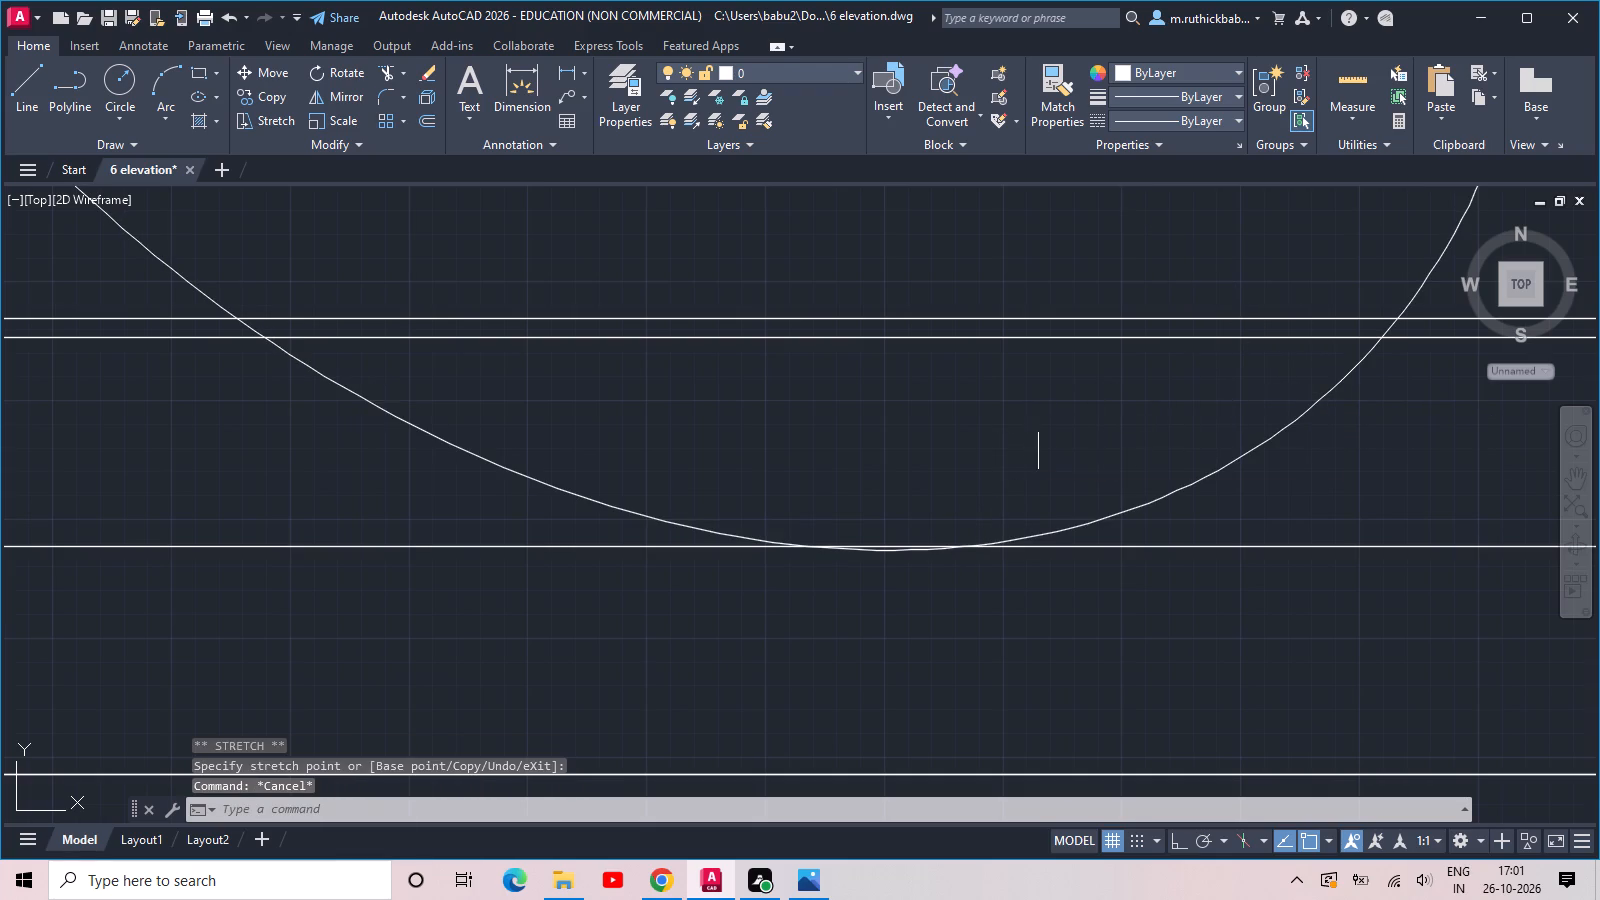
key(space)
scroll(905, 569, up, 2)
click(891, 544)
click(885, 515)
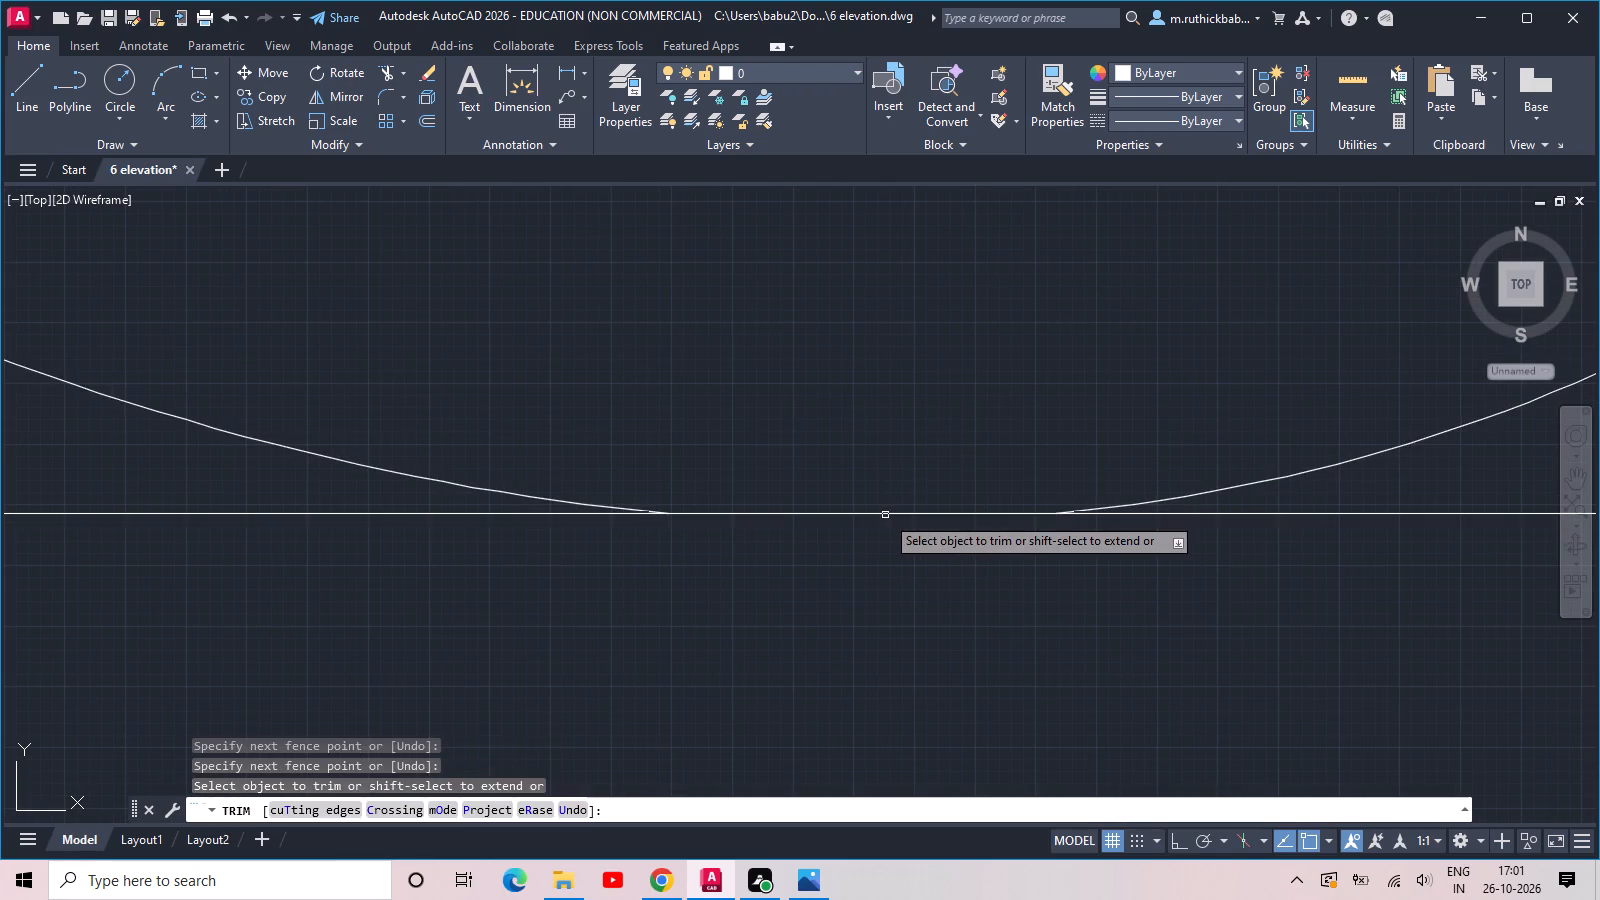
scroll(885, 515, down, 4)
middle_drag(830, 451, 1067, 572)
drag(854, 464, 834, 466)
click(987, 454)
click(1047, 591)
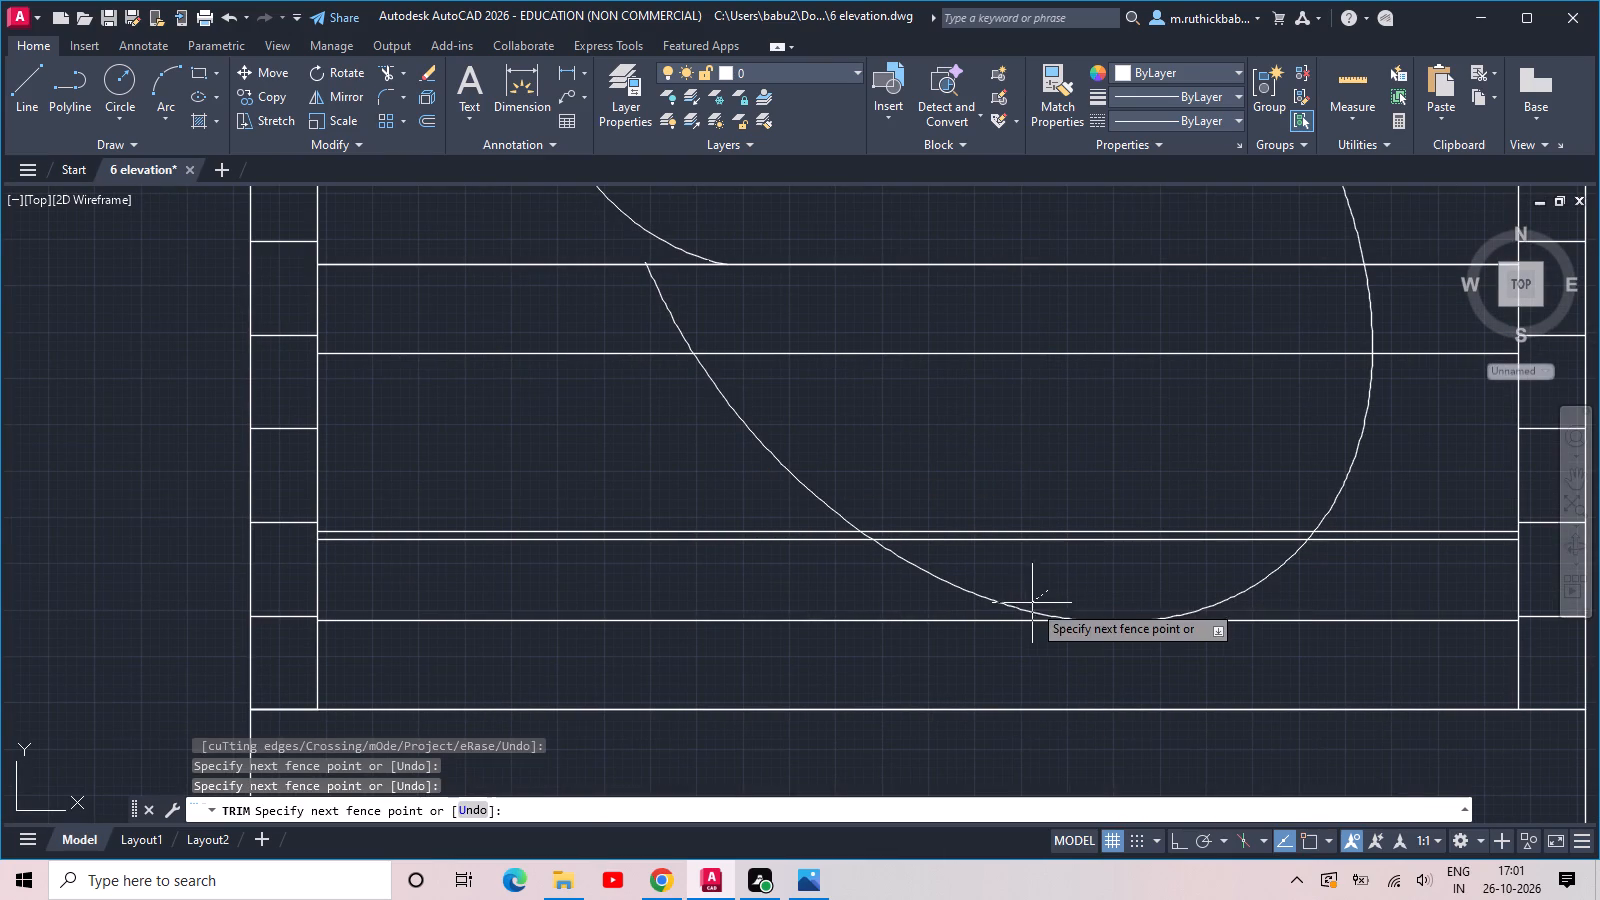
click(1028, 607)
click(1022, 609)
key(Escape)
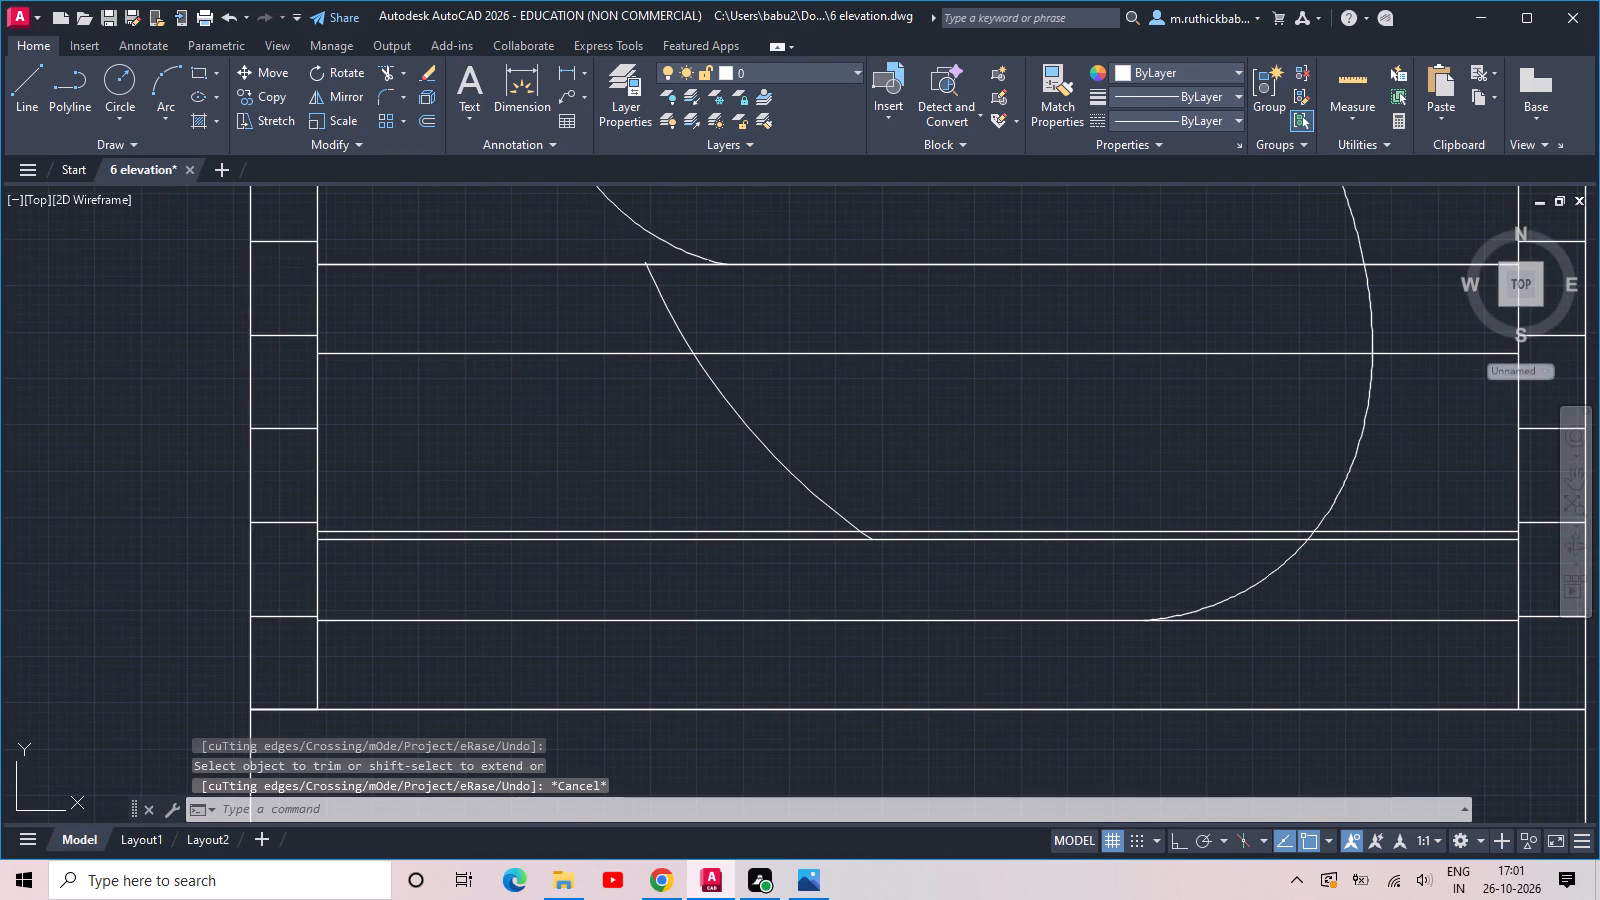
Erase the lower ellipse's remaining lower-left arc and the two short leftover arcs inside the S-shaped curve.
click(621, 254)
click(941, 565)
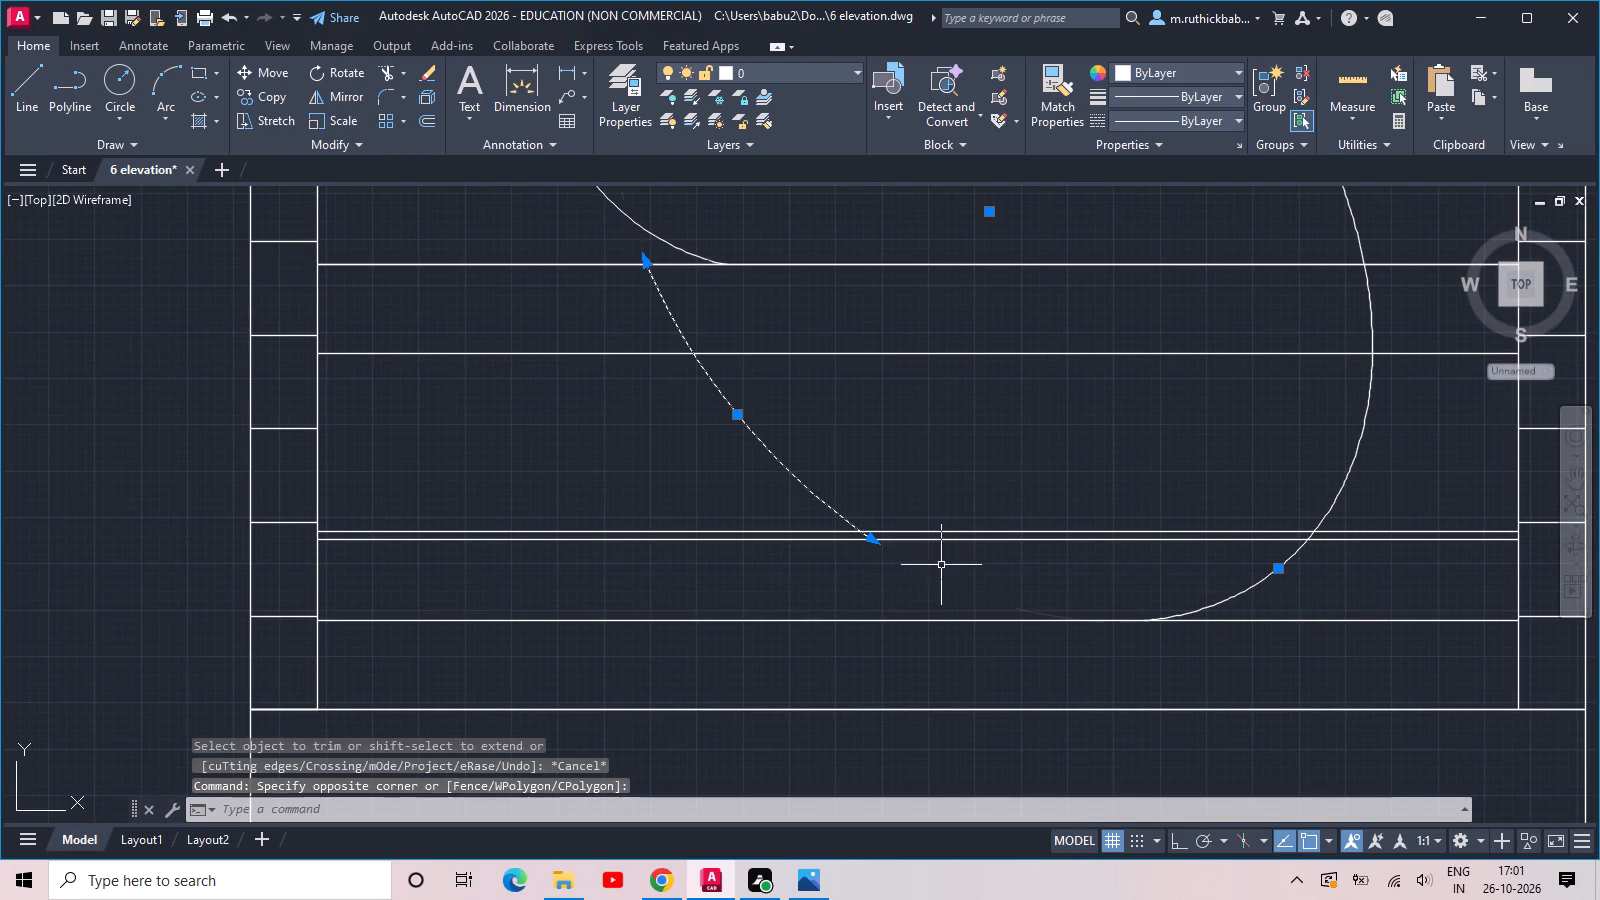
key(Delete)
scroll(955, 512, down, 3)
middle_drag(988, 388, 939, 484)
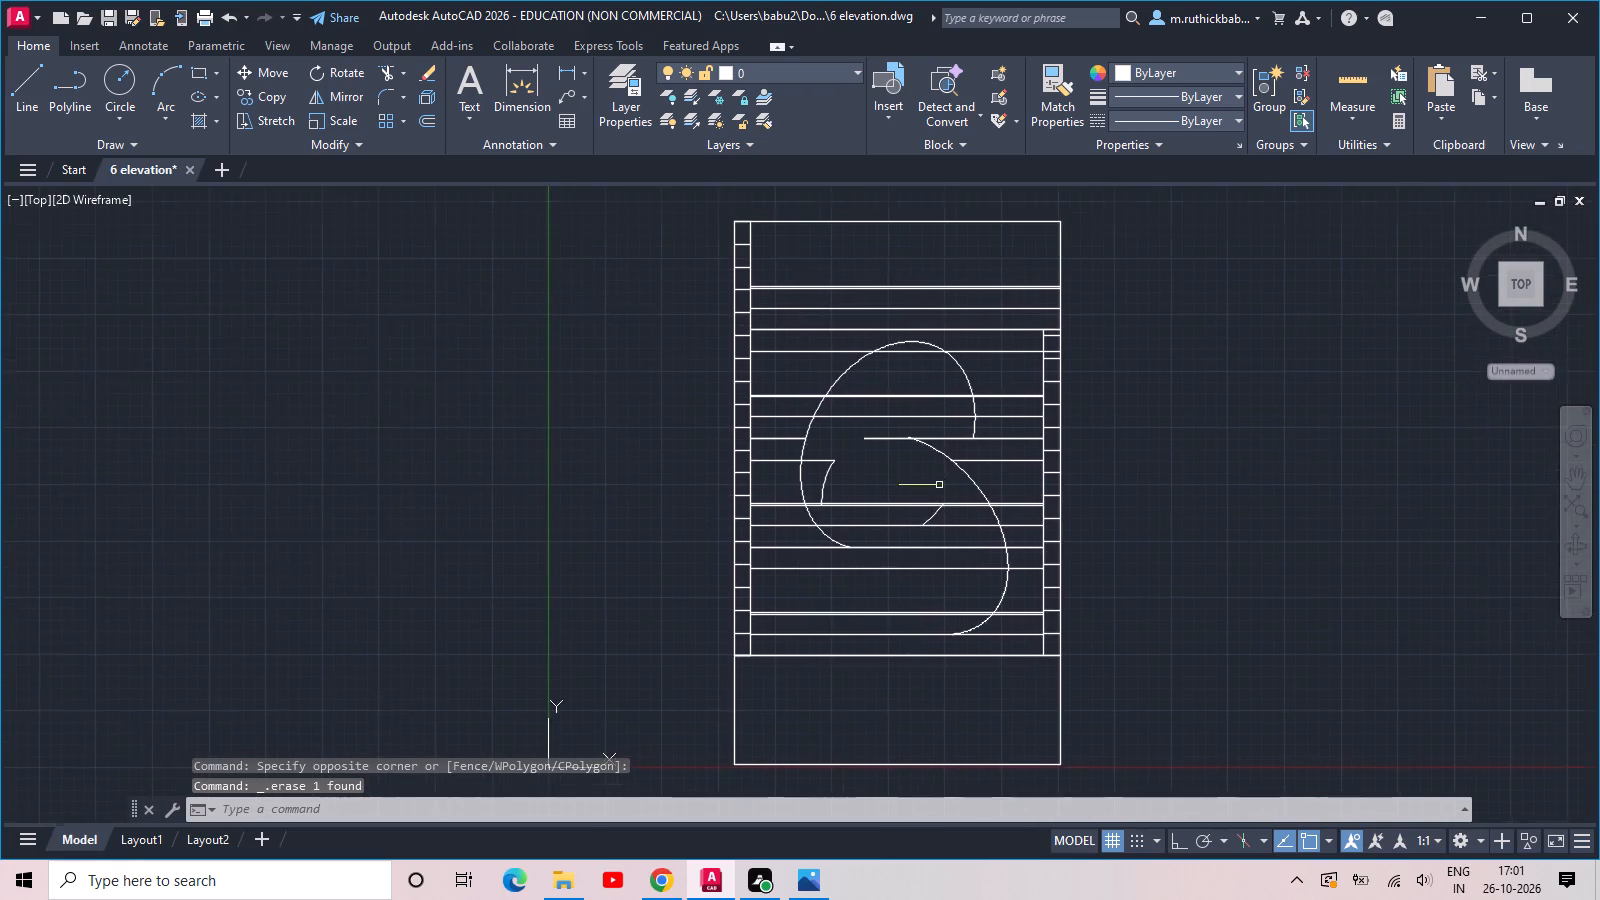
scroll(933, 493, up, 2)
click(975, 553)
click(924, 538)
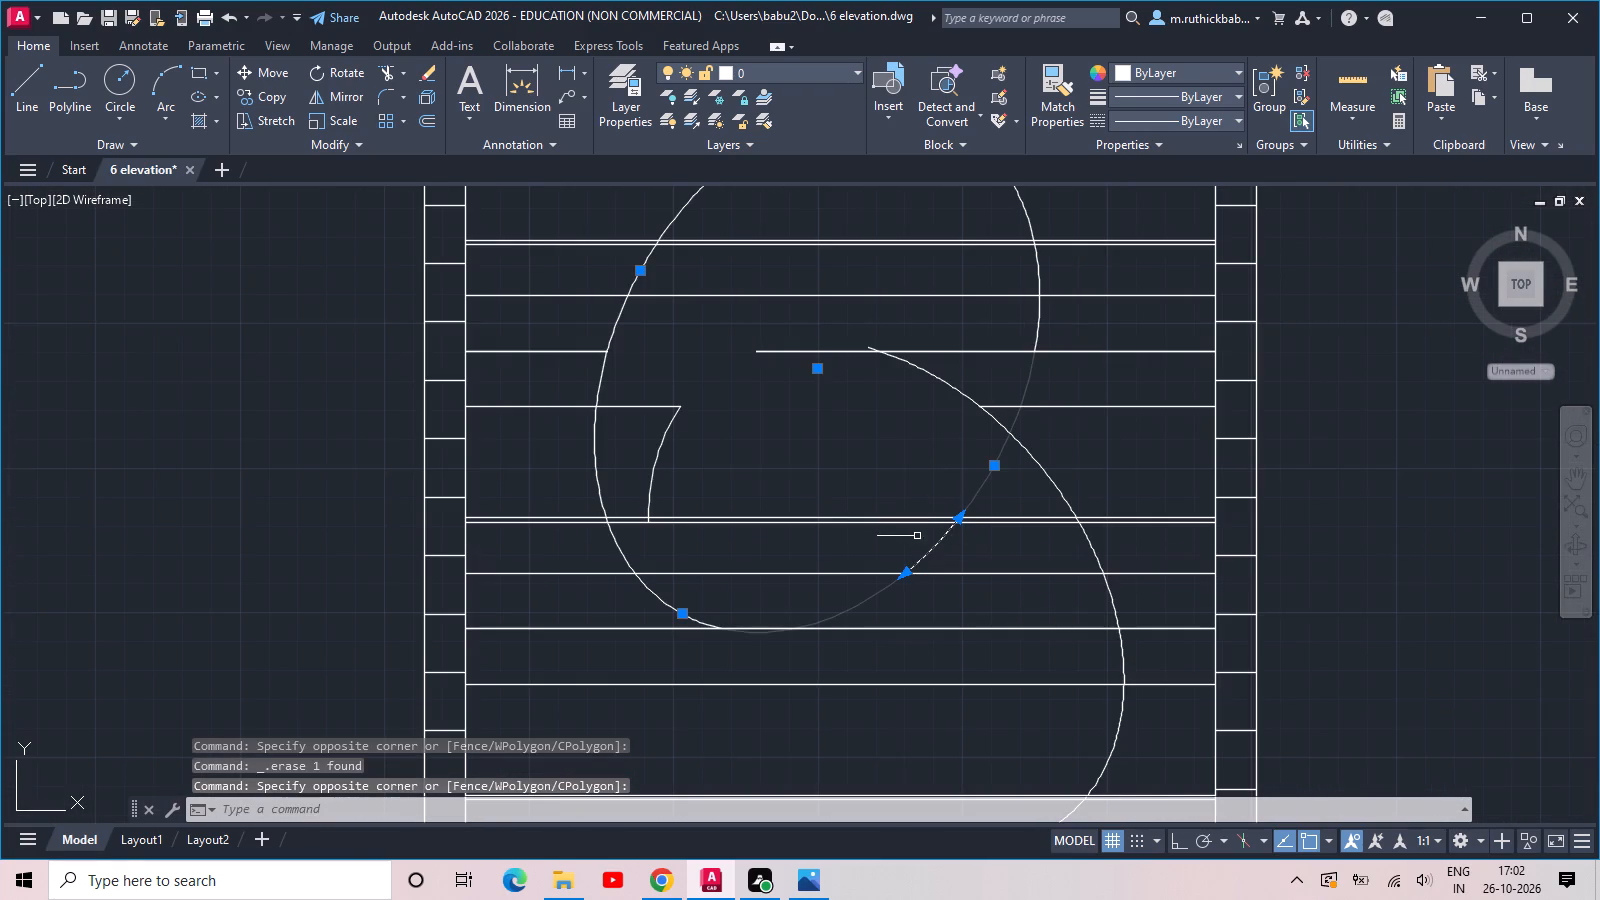
click(728, 457)
click(658, 431)
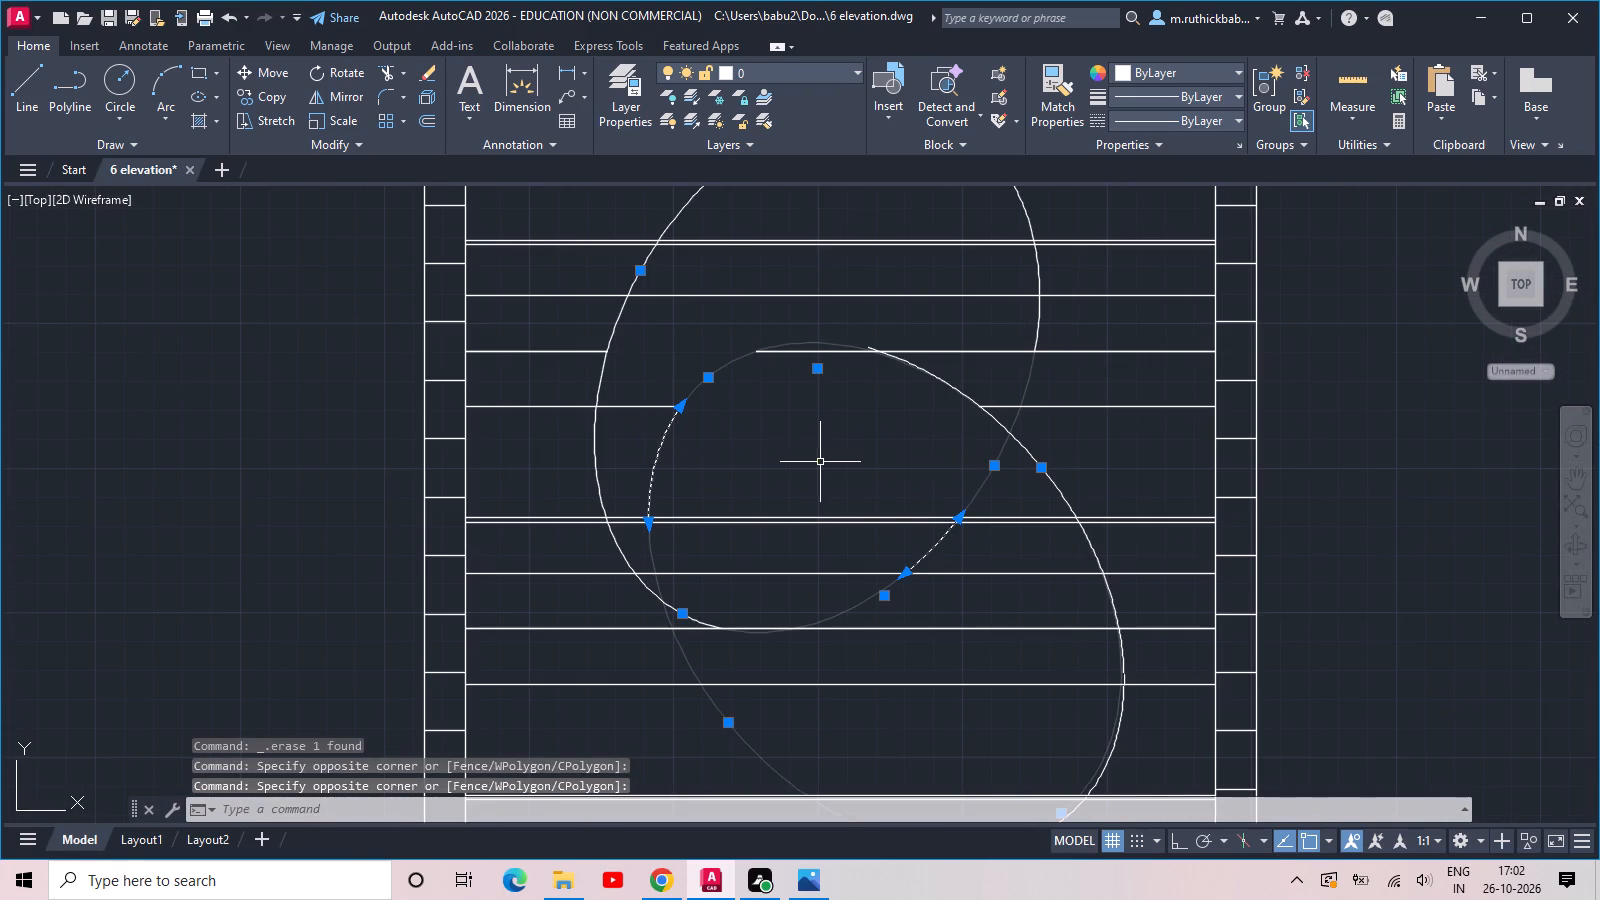
key(Delete)
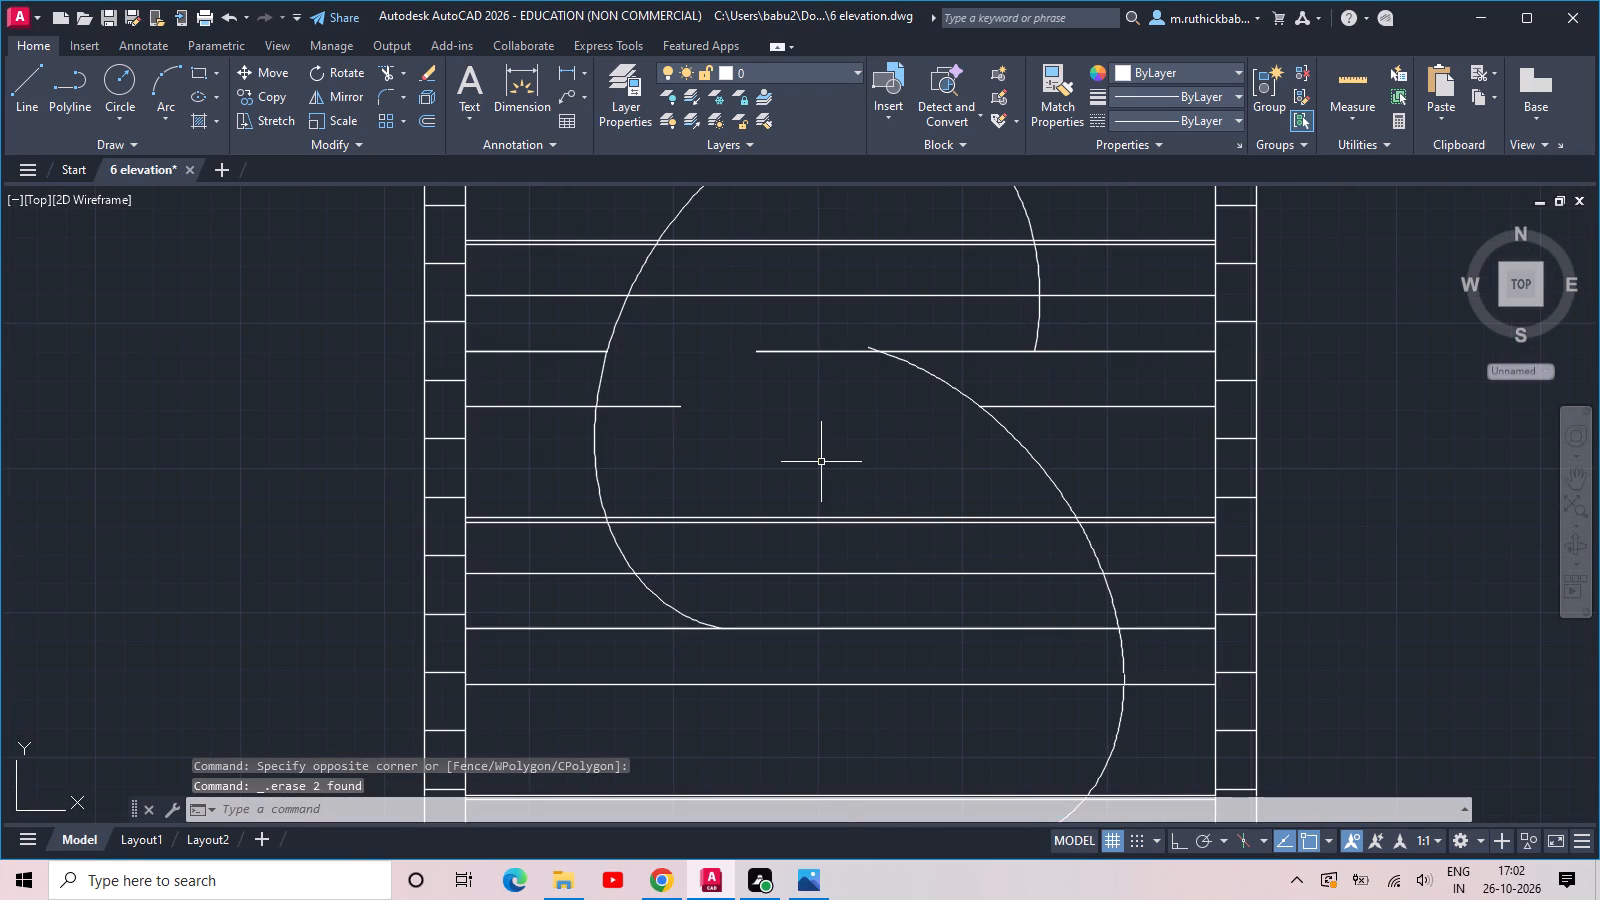
Trim the floor and band lines between the left side strip and the S-curve's upper-left side with one fence.
scroll(830, 467, down, 1)
middle_click(830, 467)
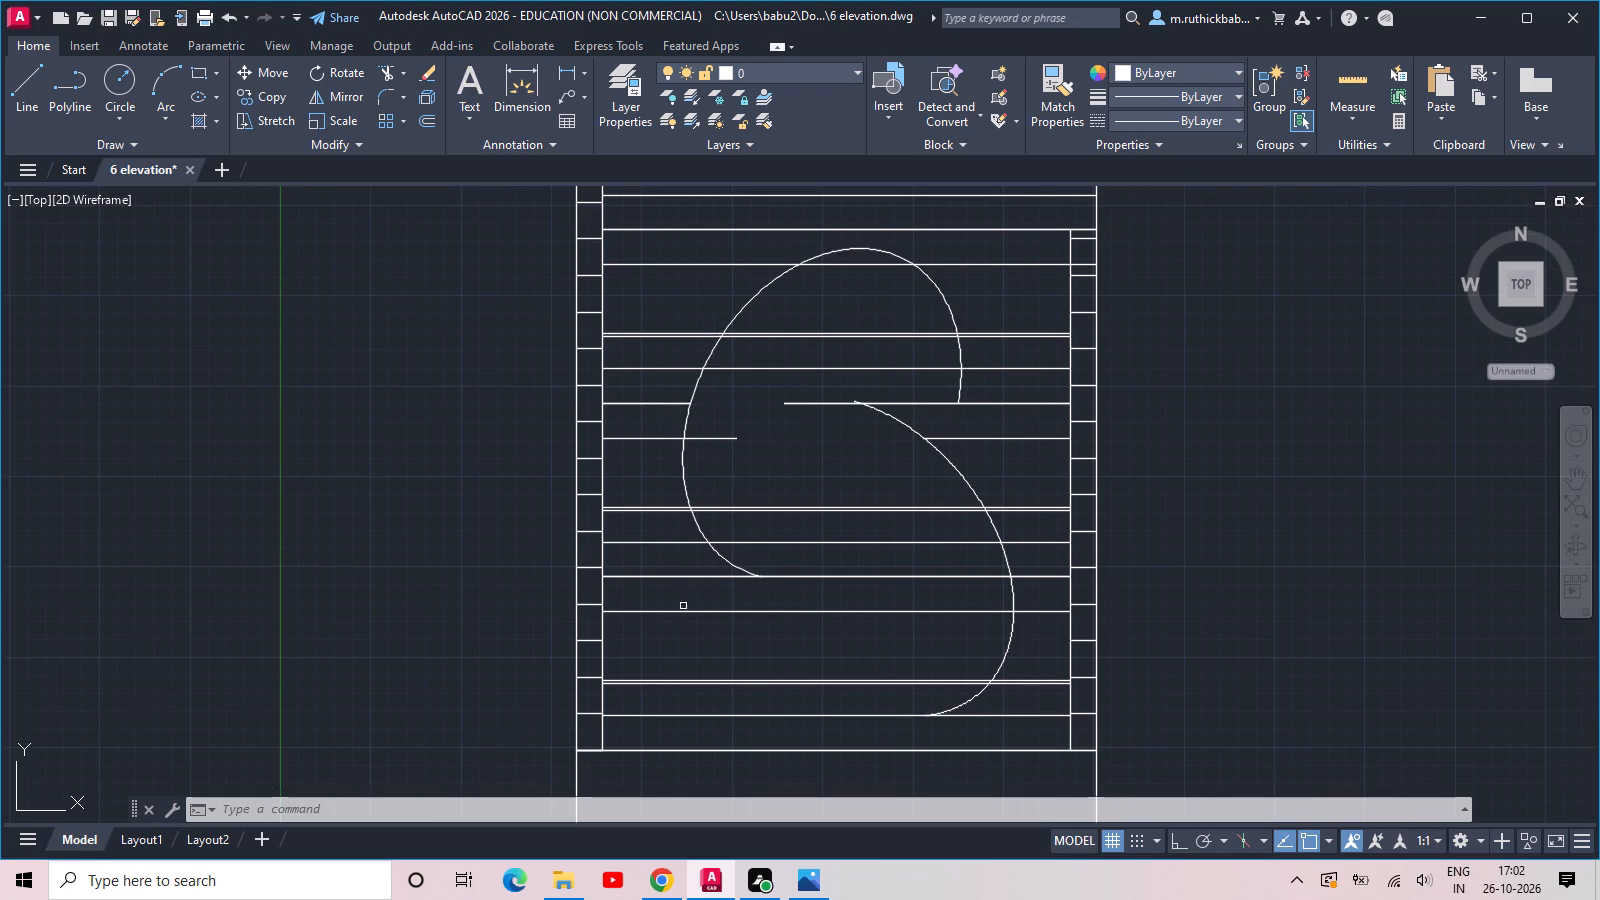
key(t)
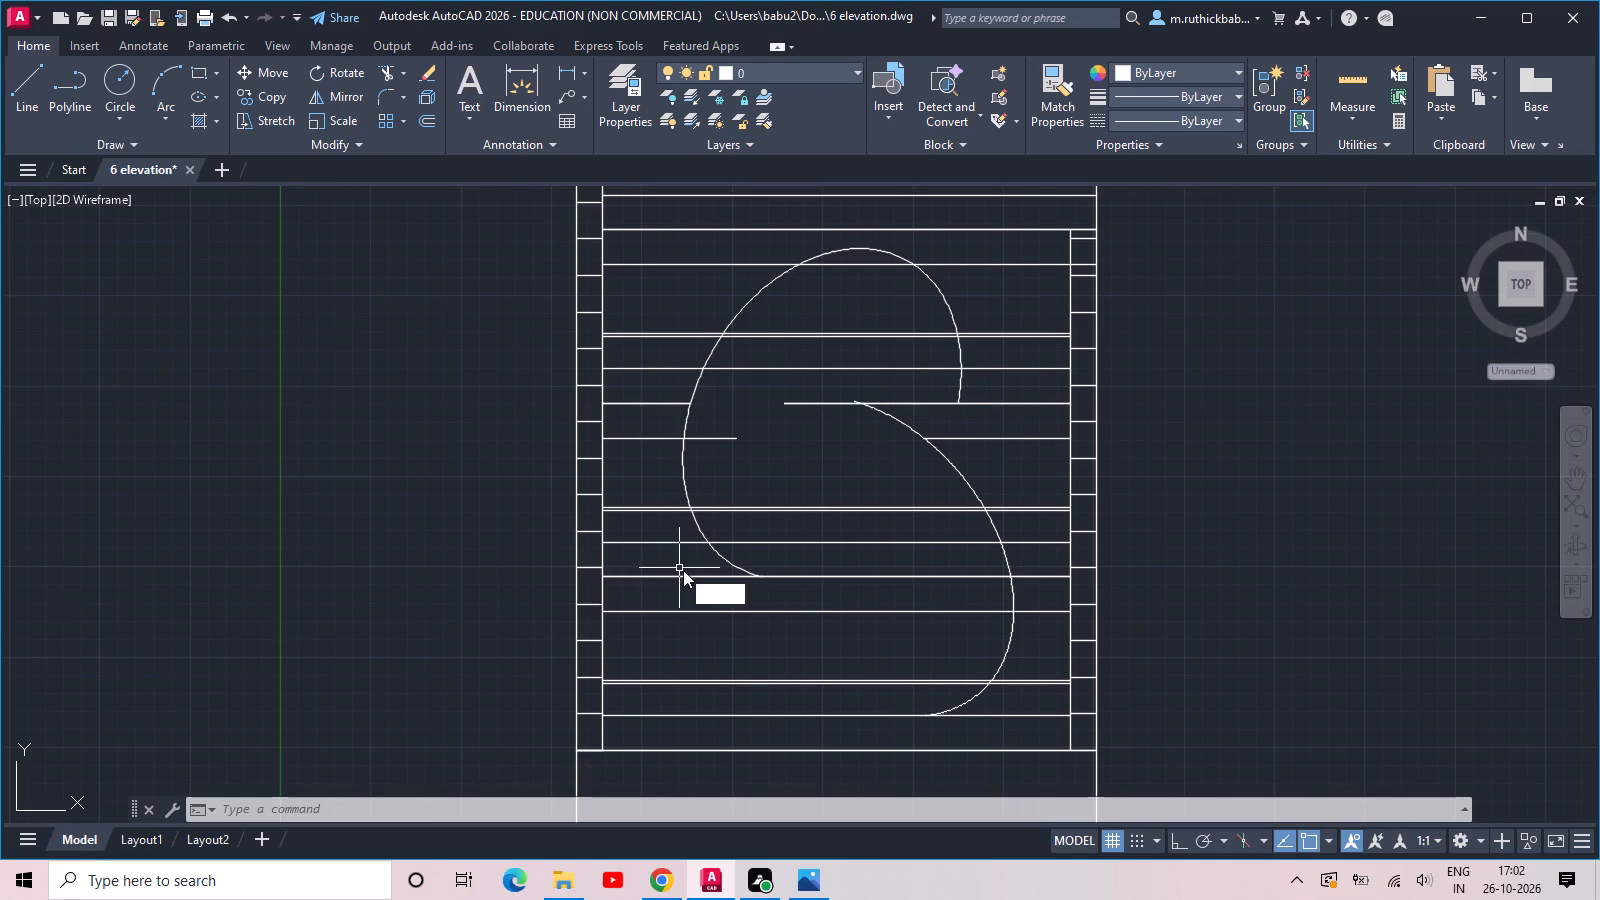
text(r)
key(space)
click(683, 571)
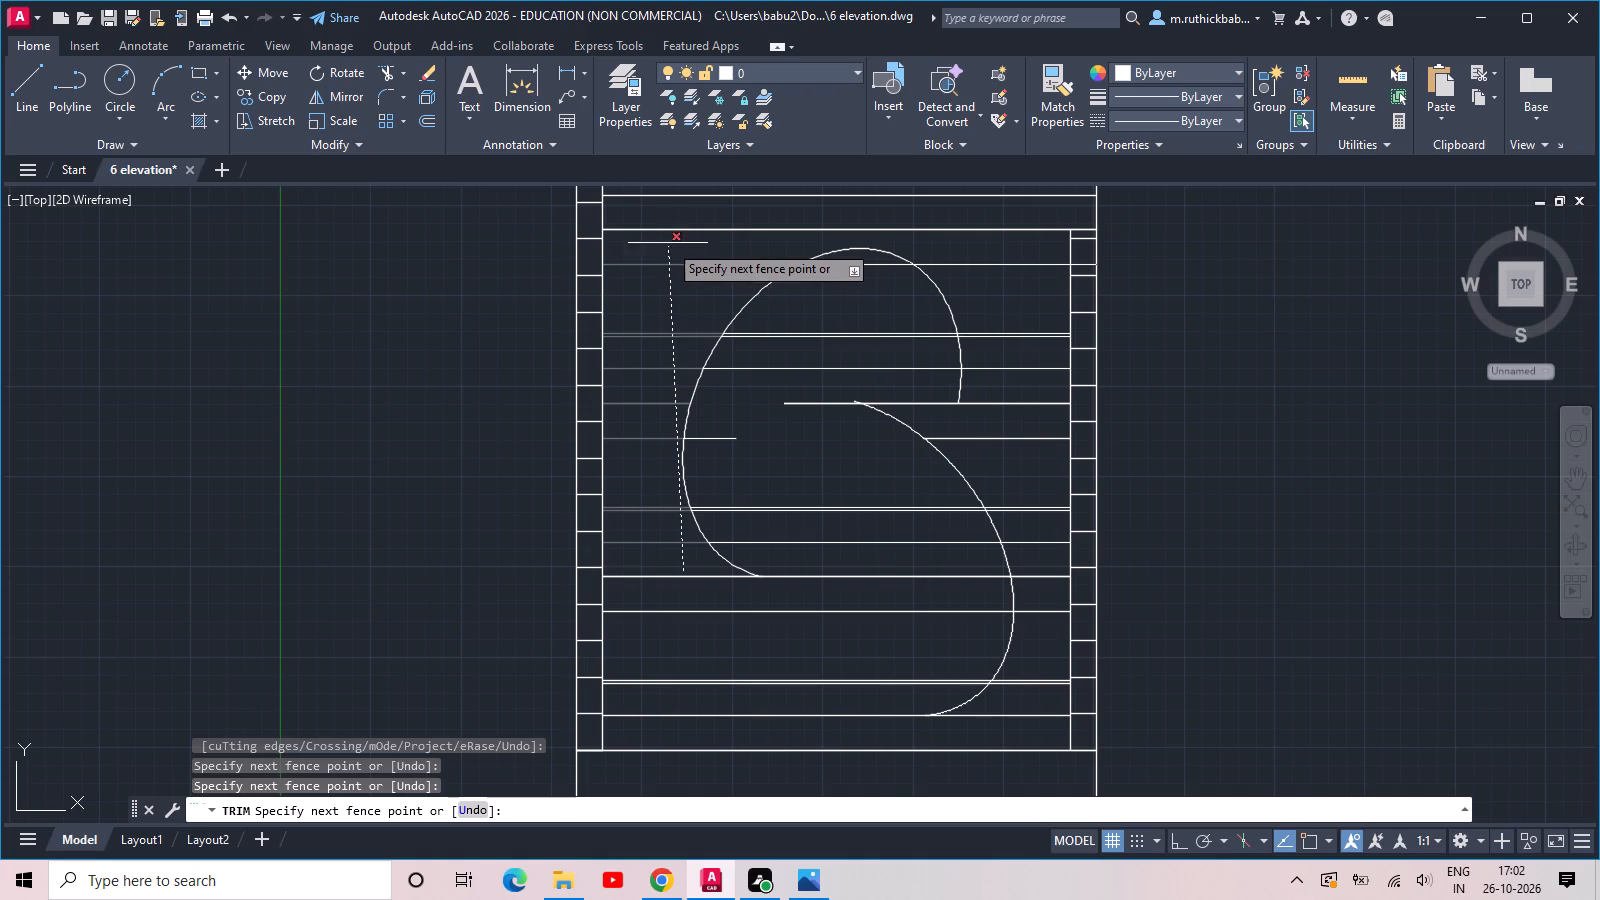
middle_drag(668, 227, 896, 357)
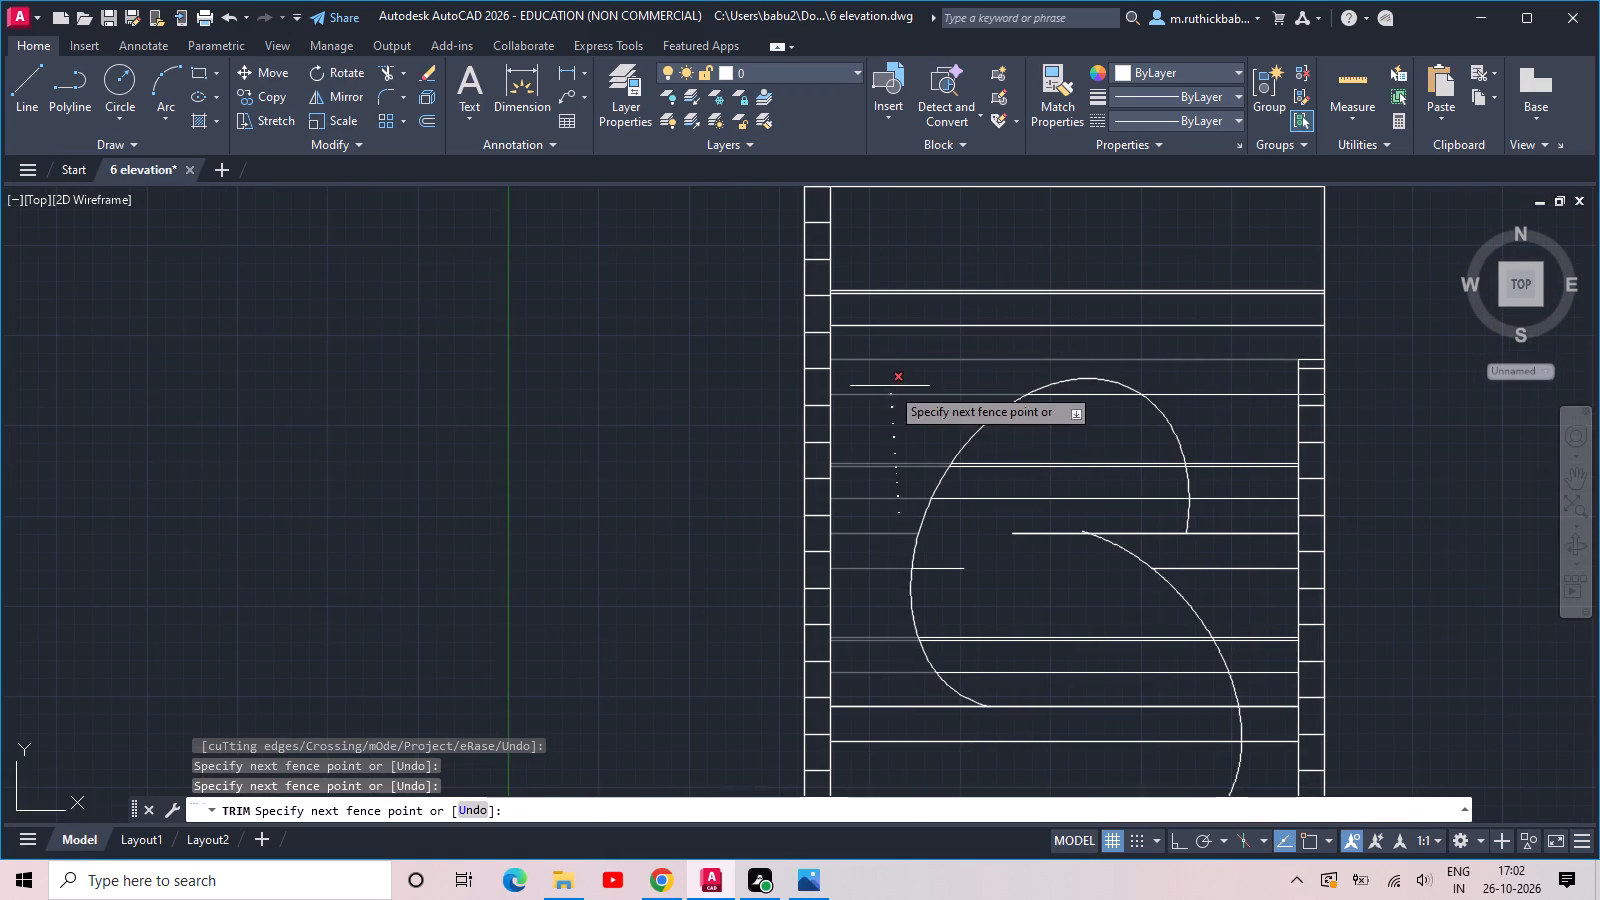
click(890, 389)
key(Escape)
scroll(1072, 379, up, 1)
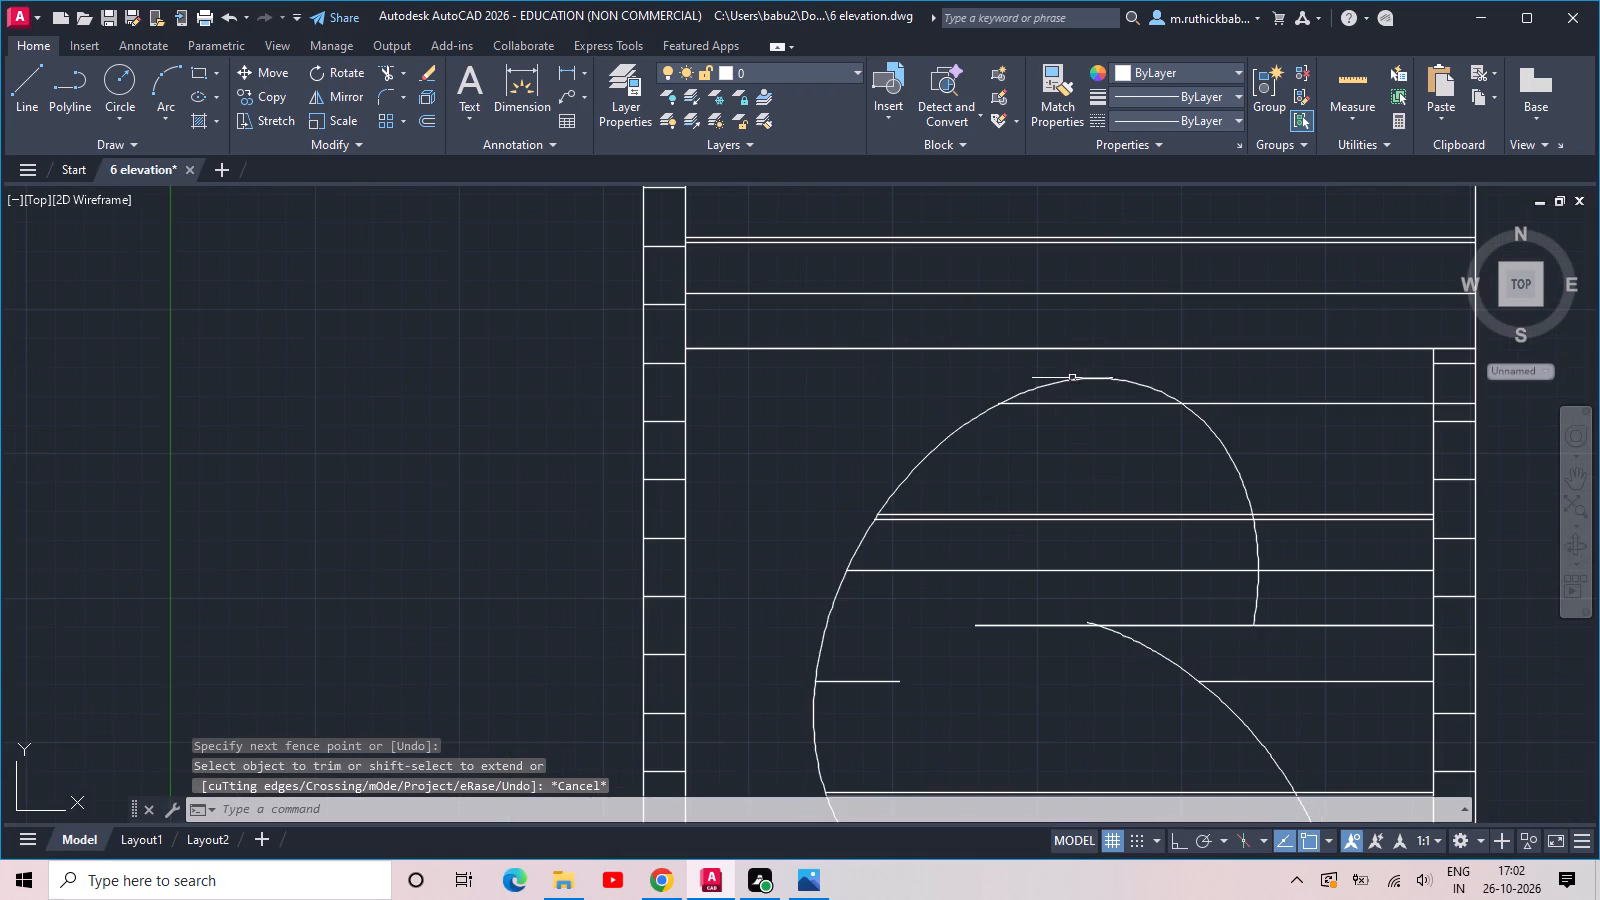
Trim the top line inside the S-curve's upper loop, the middle line's overhang past the lower curve's tip, and the short leftover stub.
middle_drag(1039, 409, 943, 488)
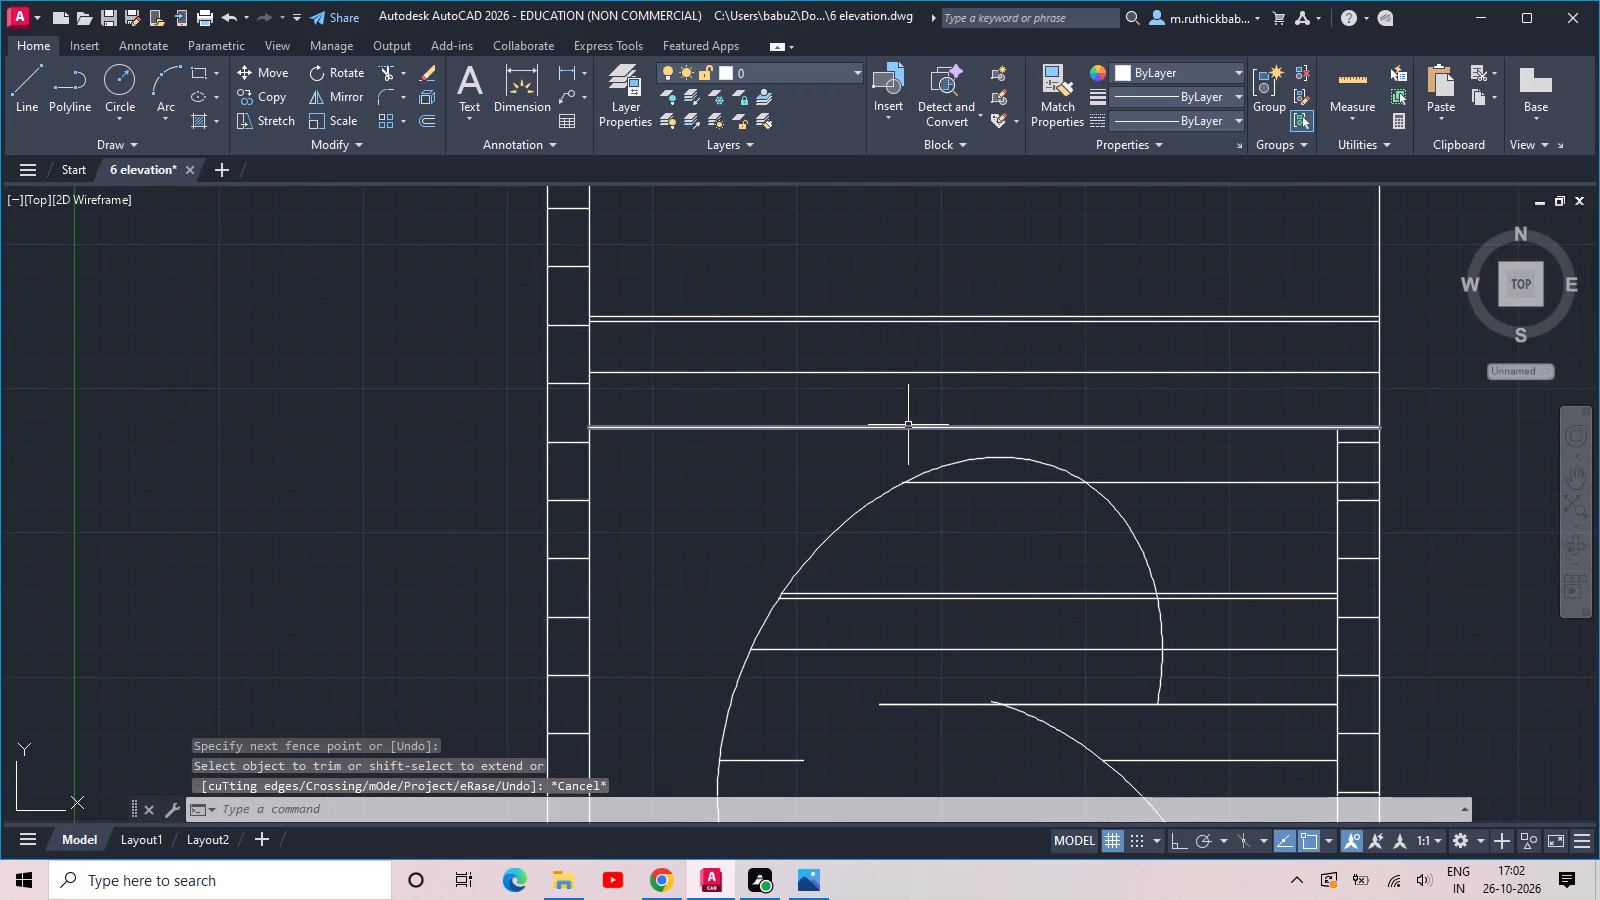
scroll(1015, 398, down, 1)
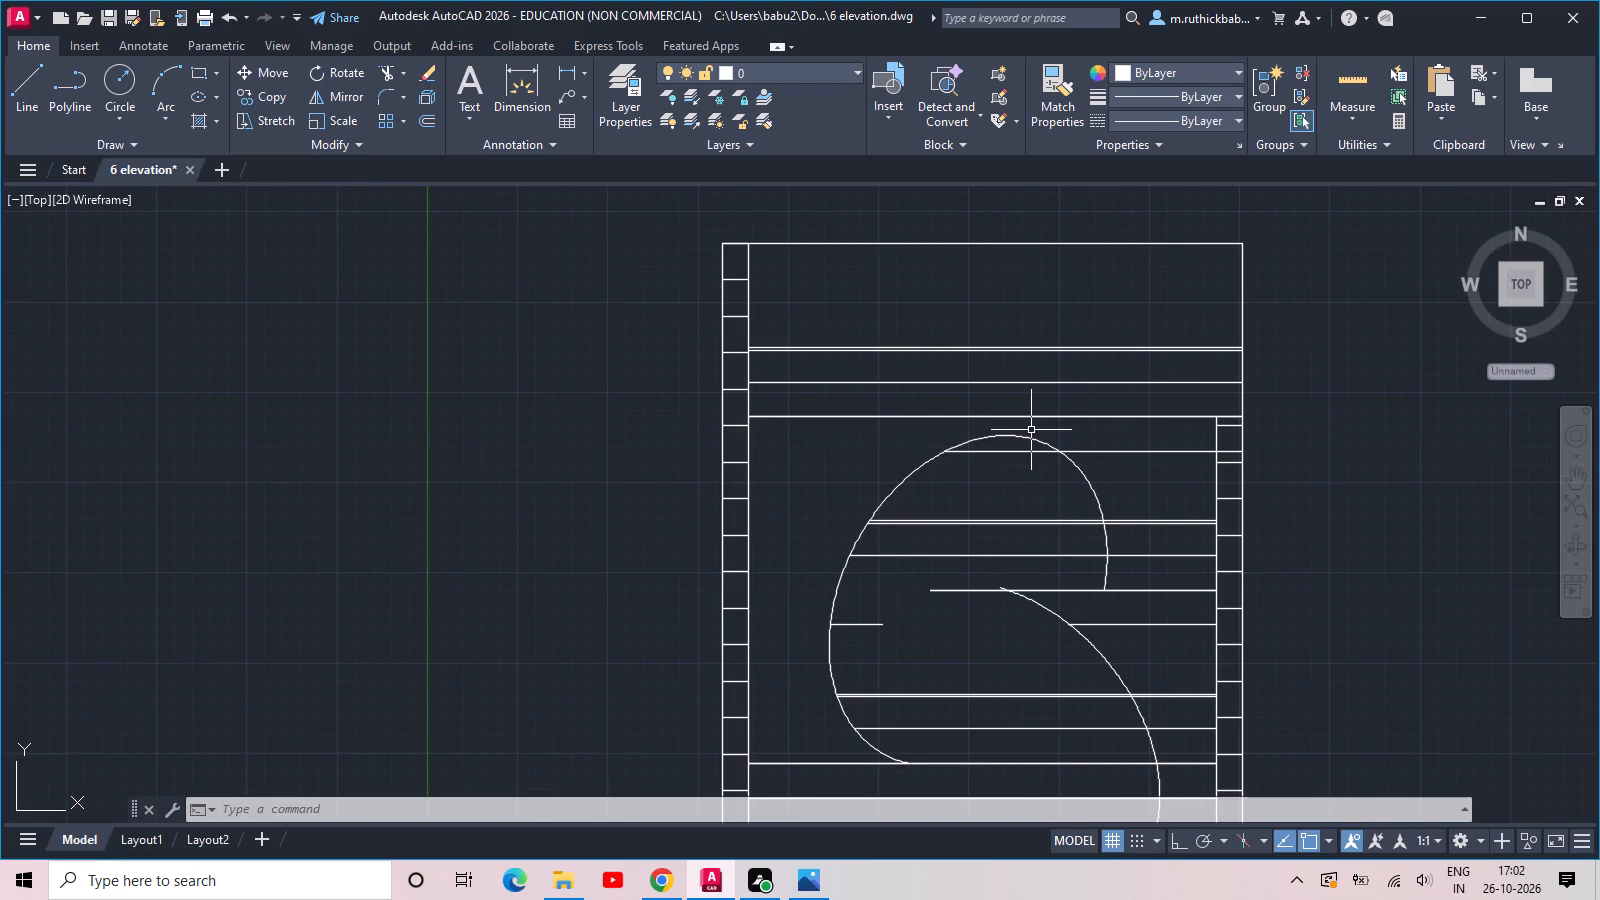
scroll(1005, 490, up, 1)
scroll(1005, 490, down, 1)
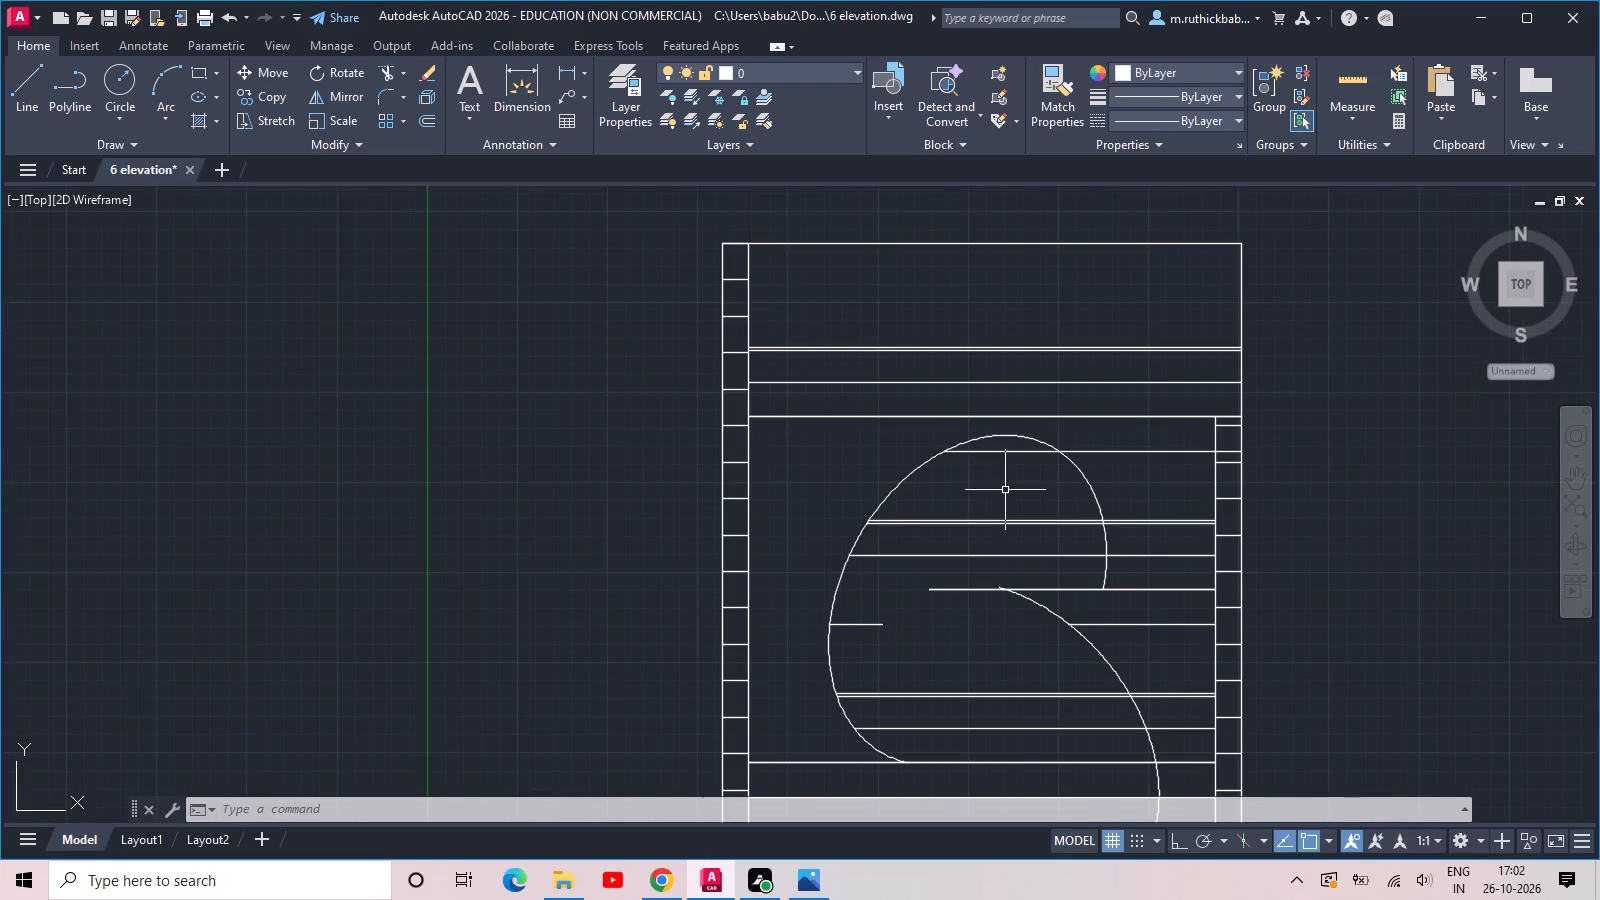
text(tr)
key(space)
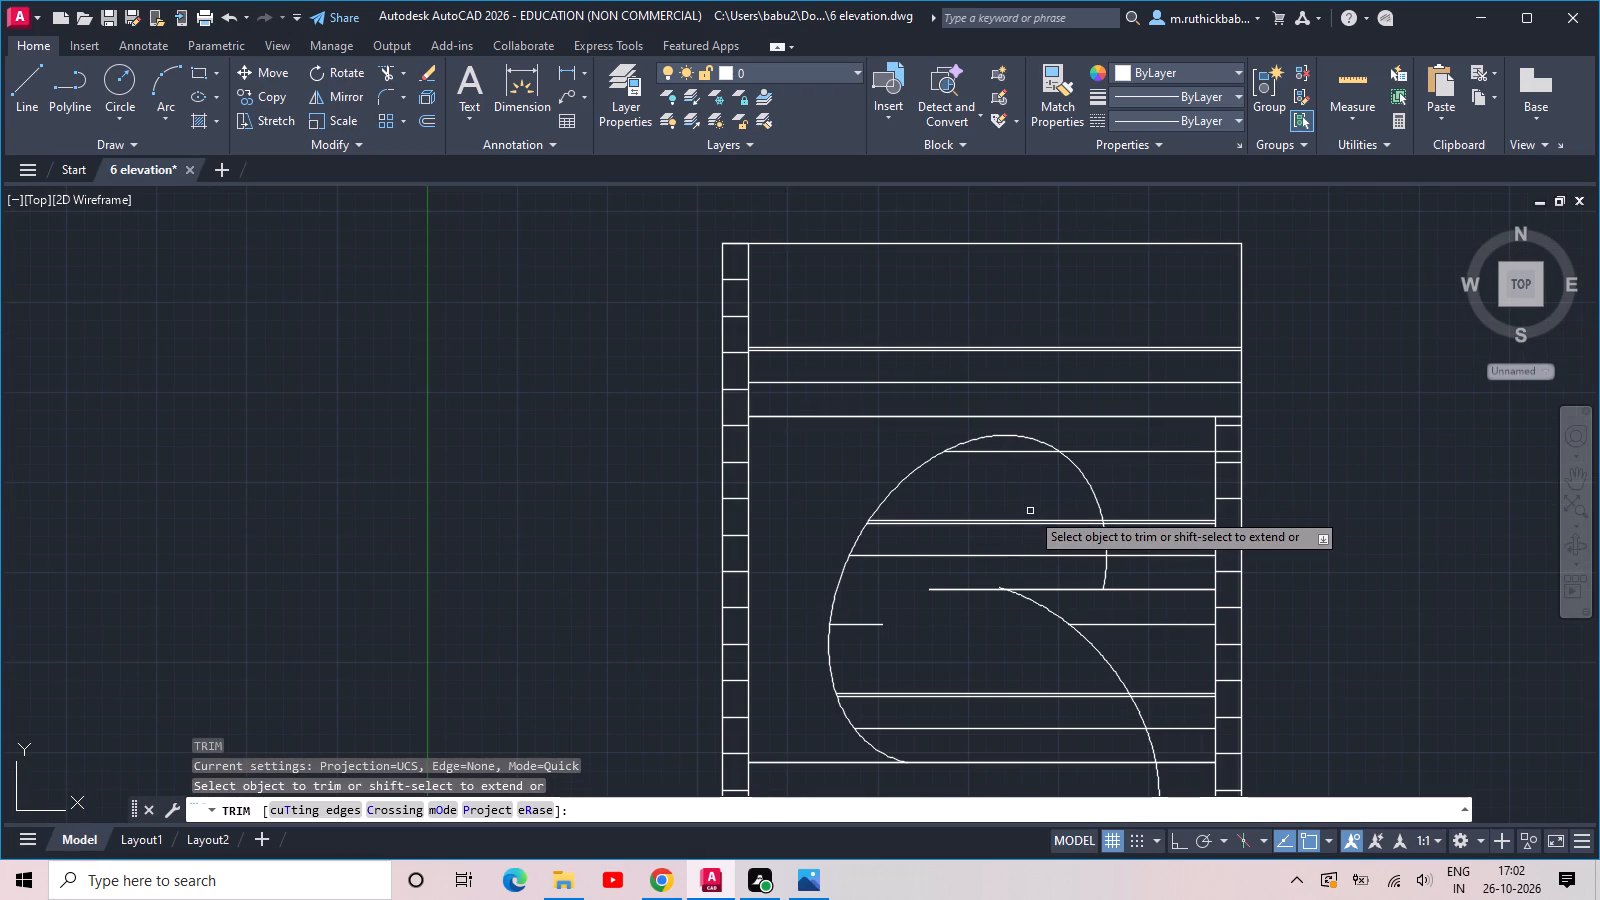
click(1013, 483)
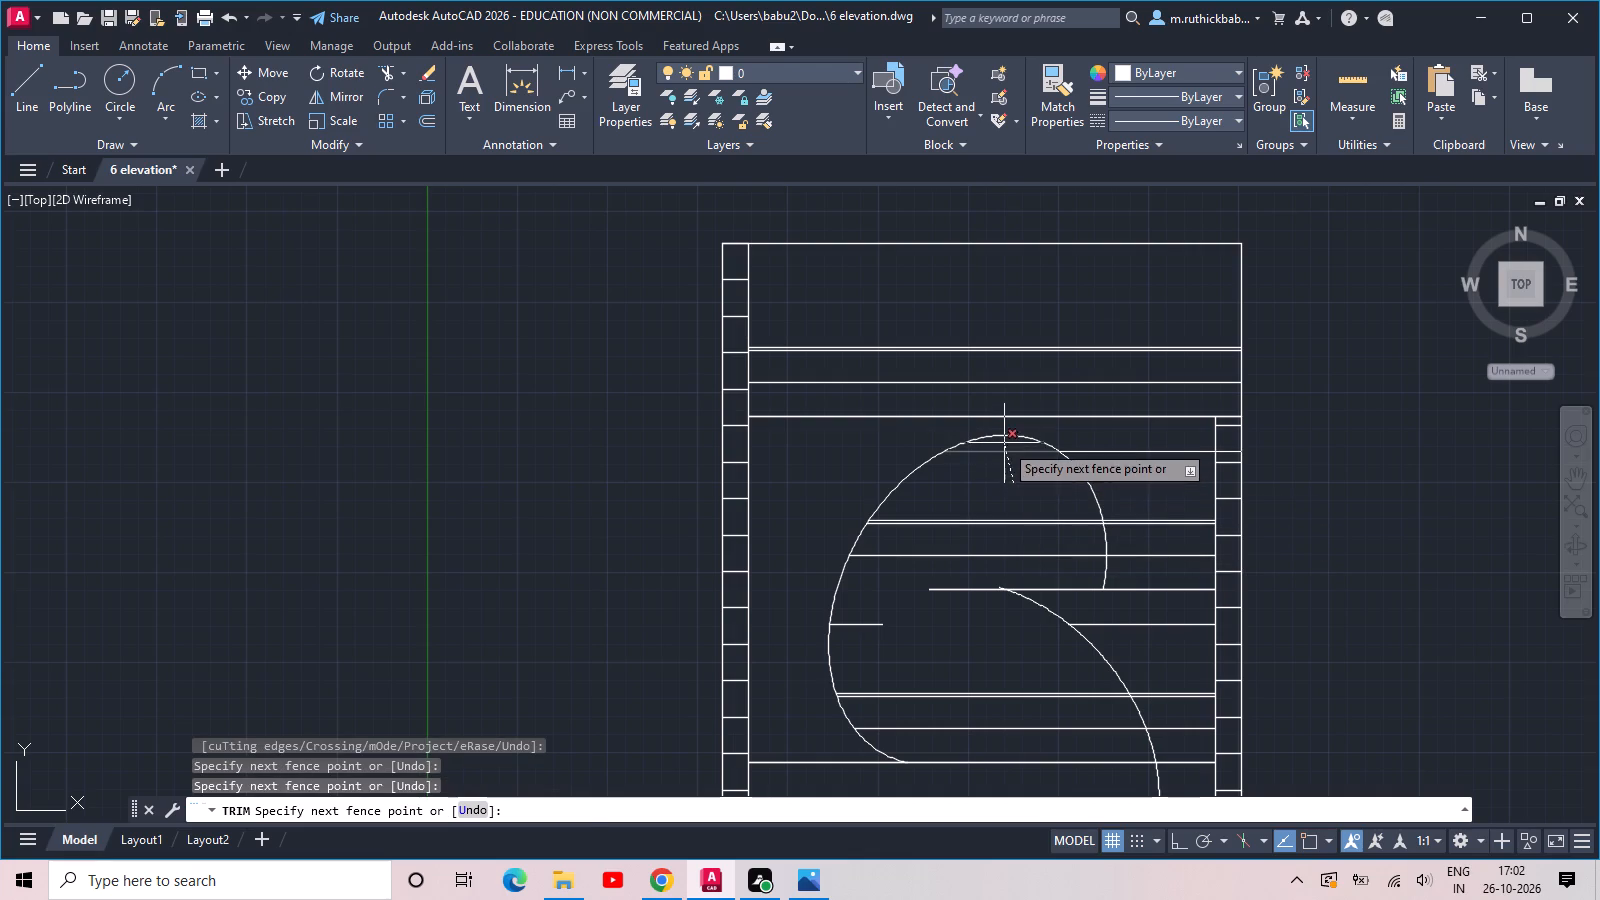
click(1004, 443)
click(980, 614)
click(968, 585)
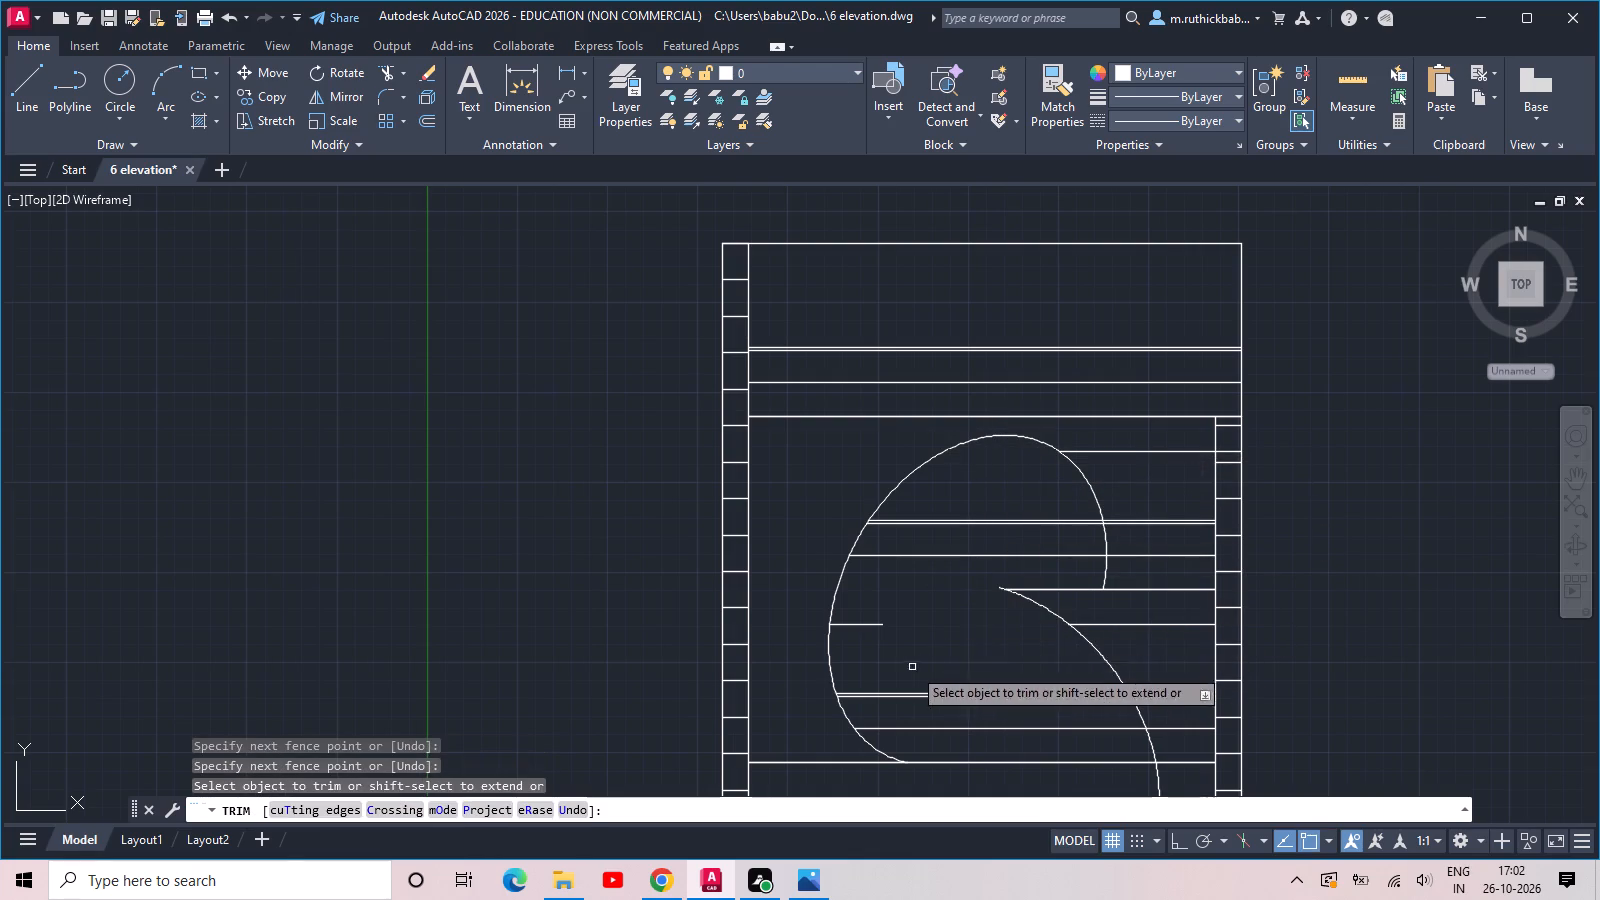
click(888, 653)
click(871, 611)
Trim the floor and band lines between the S-curve's lower-right side and the right side strip with fences.
middle_drag(990, 621, 862, 548)
click(1022, 565)
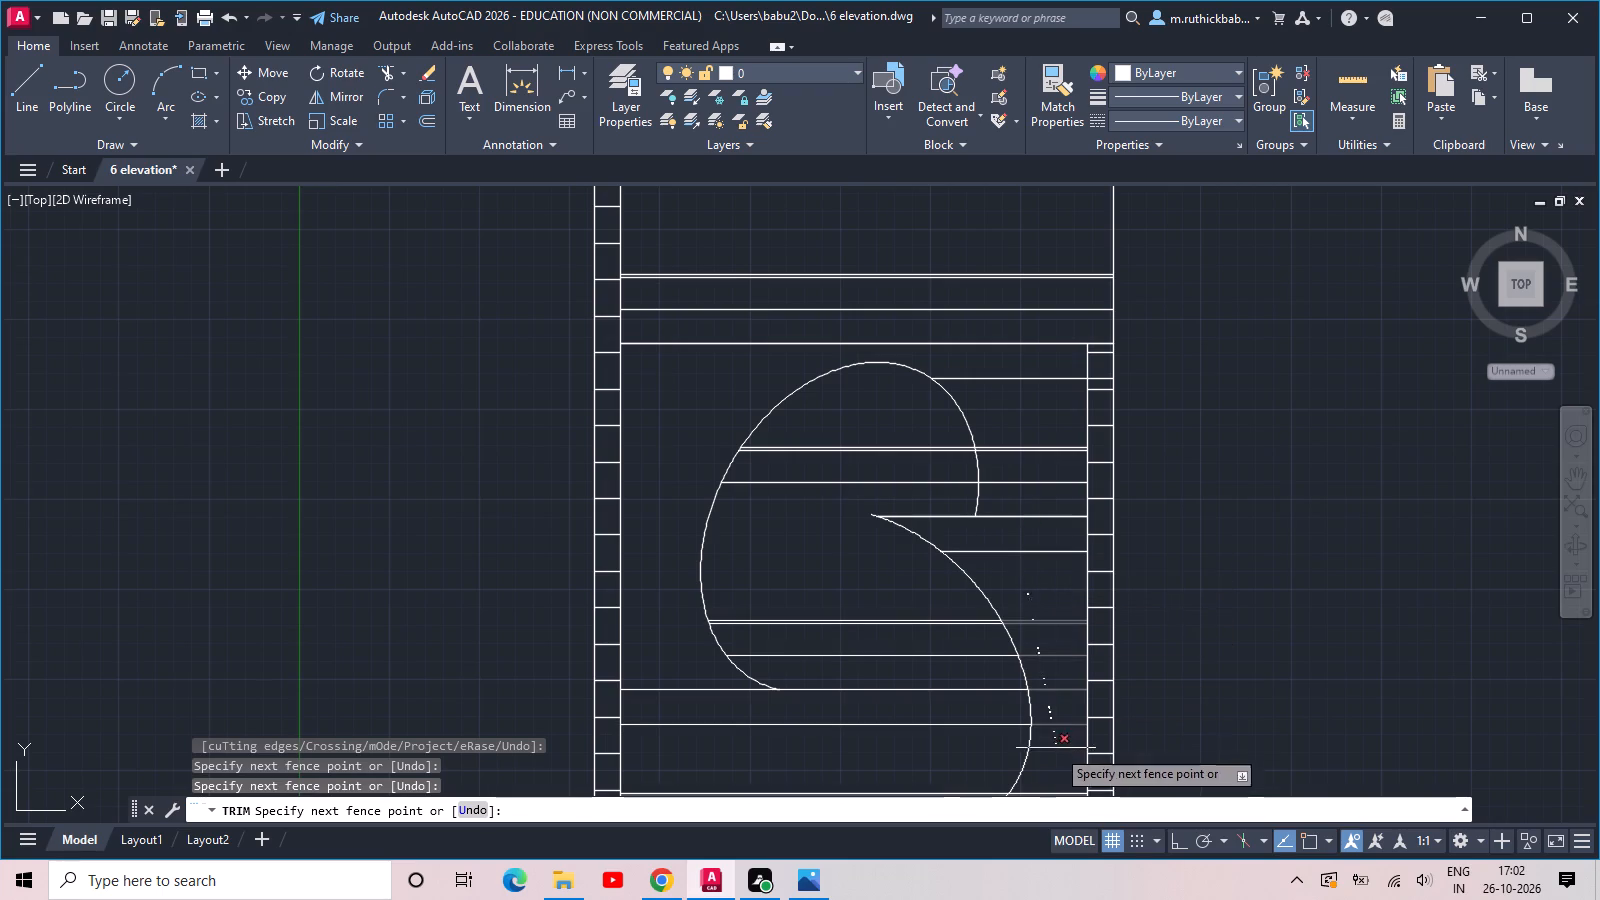
middle_drag(1056, 766, 1073, 548)
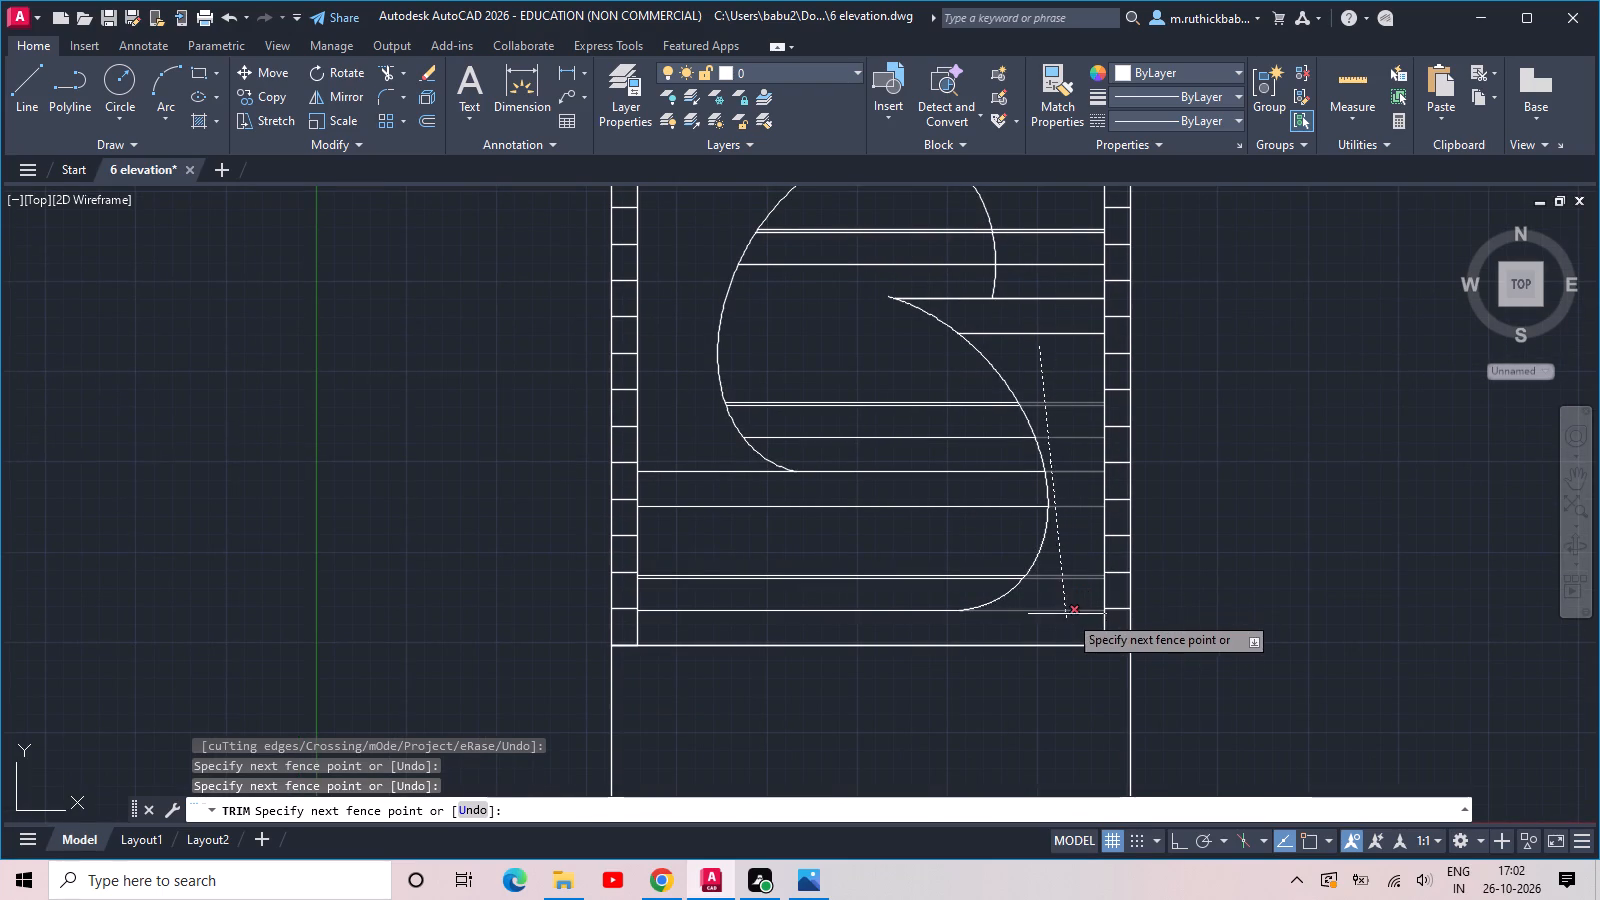
click(1073, 598)
click(1053, 384)
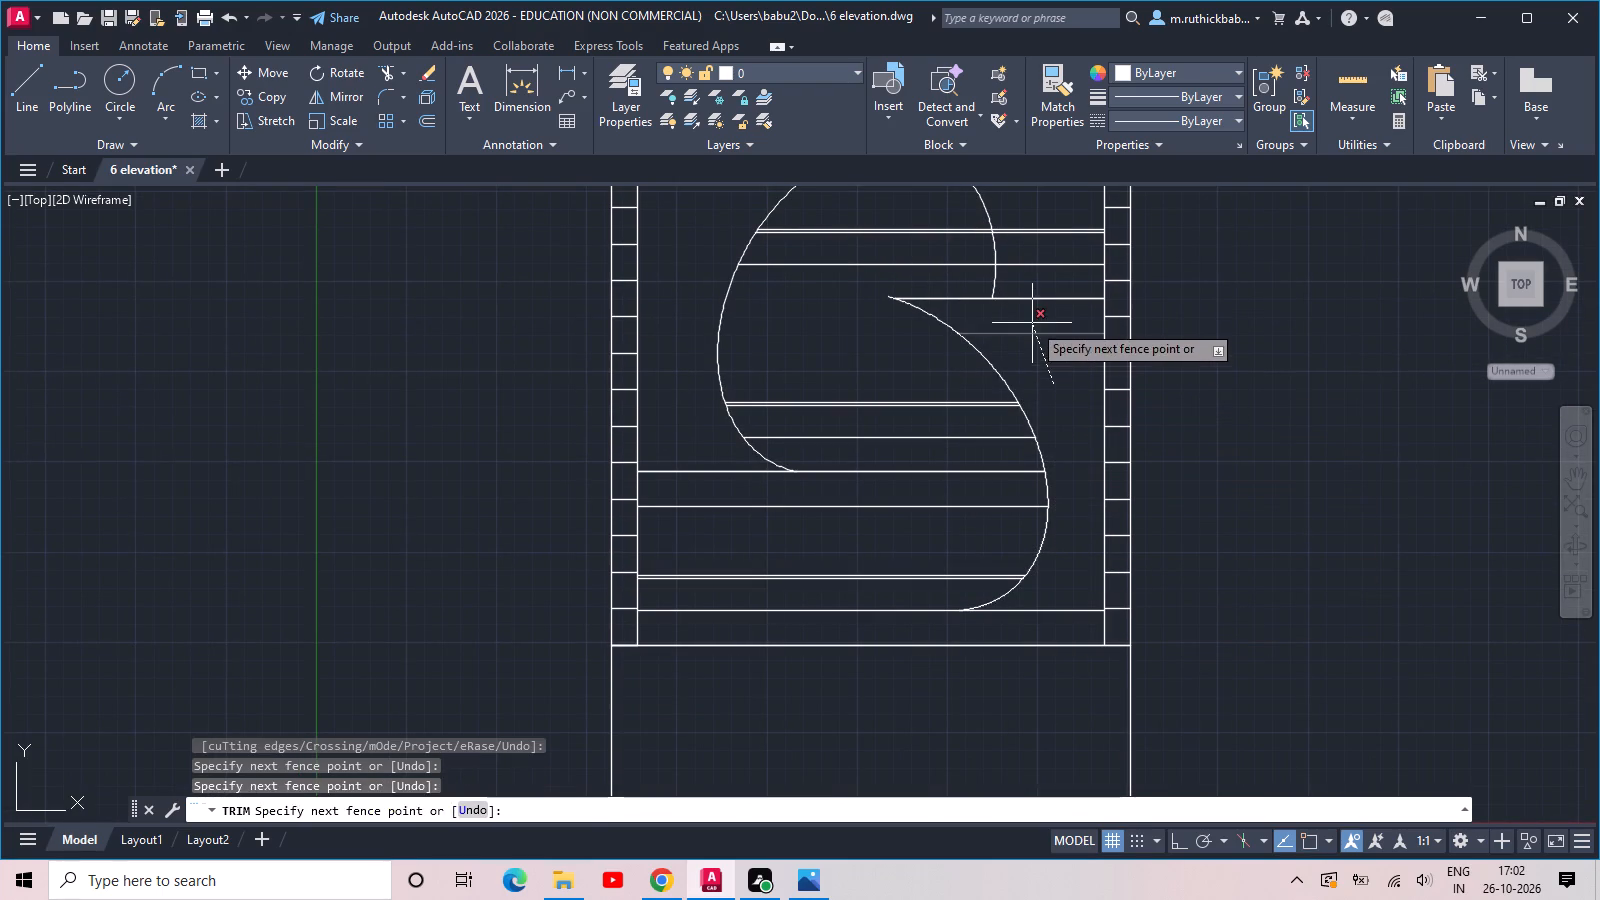
click(1032, 323)
scroll(1032, 323, down, 2)
middle_drag(974, 416, 872, 573)
key(Escape)
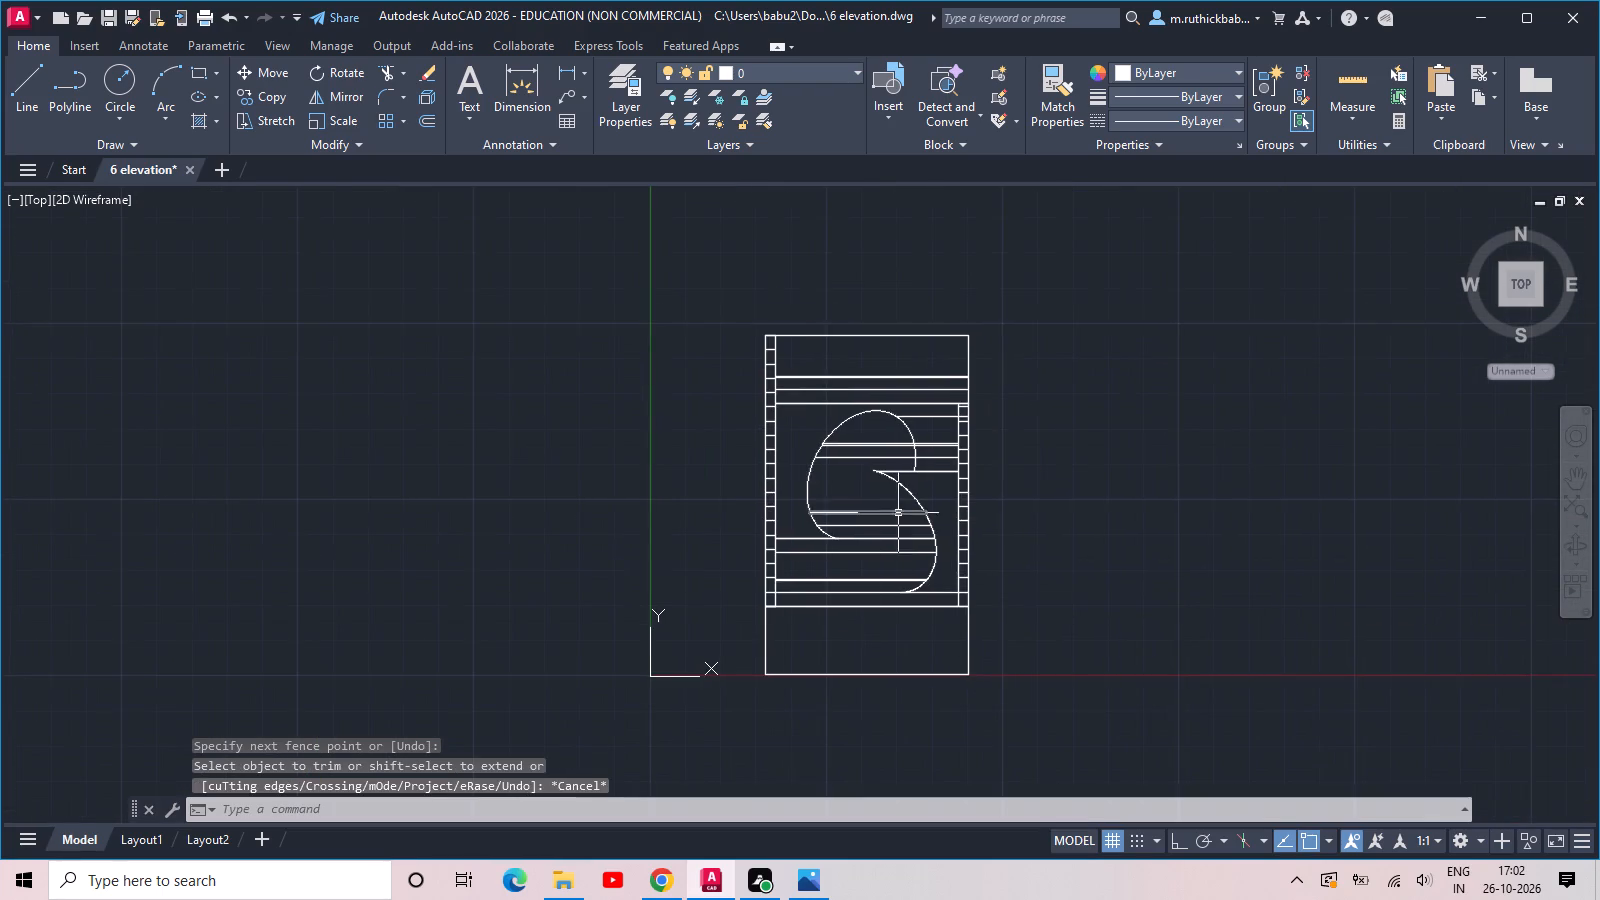
Draw a vertical line from the lower curve's inner tip up to the upper line of the 2" band above it.
scroll(898, 513, up, 2)
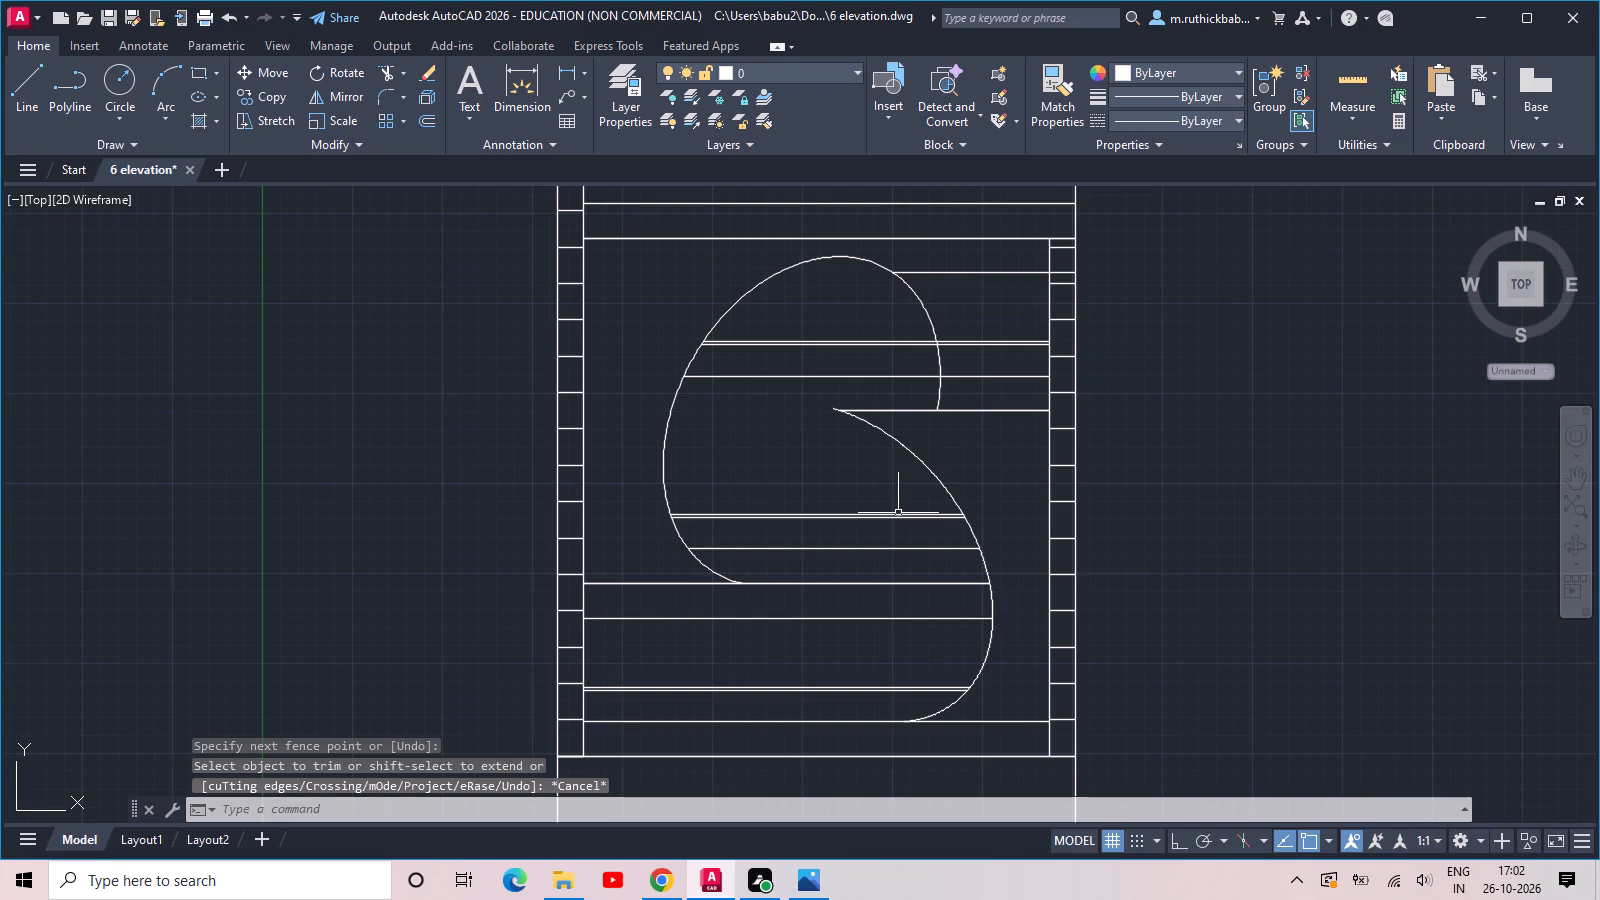
scroll(886, 464, up, 1)
middle_drag(883, 421, 796, 626)
scroll(740, 587, up, 1)
text(l)
key(space)
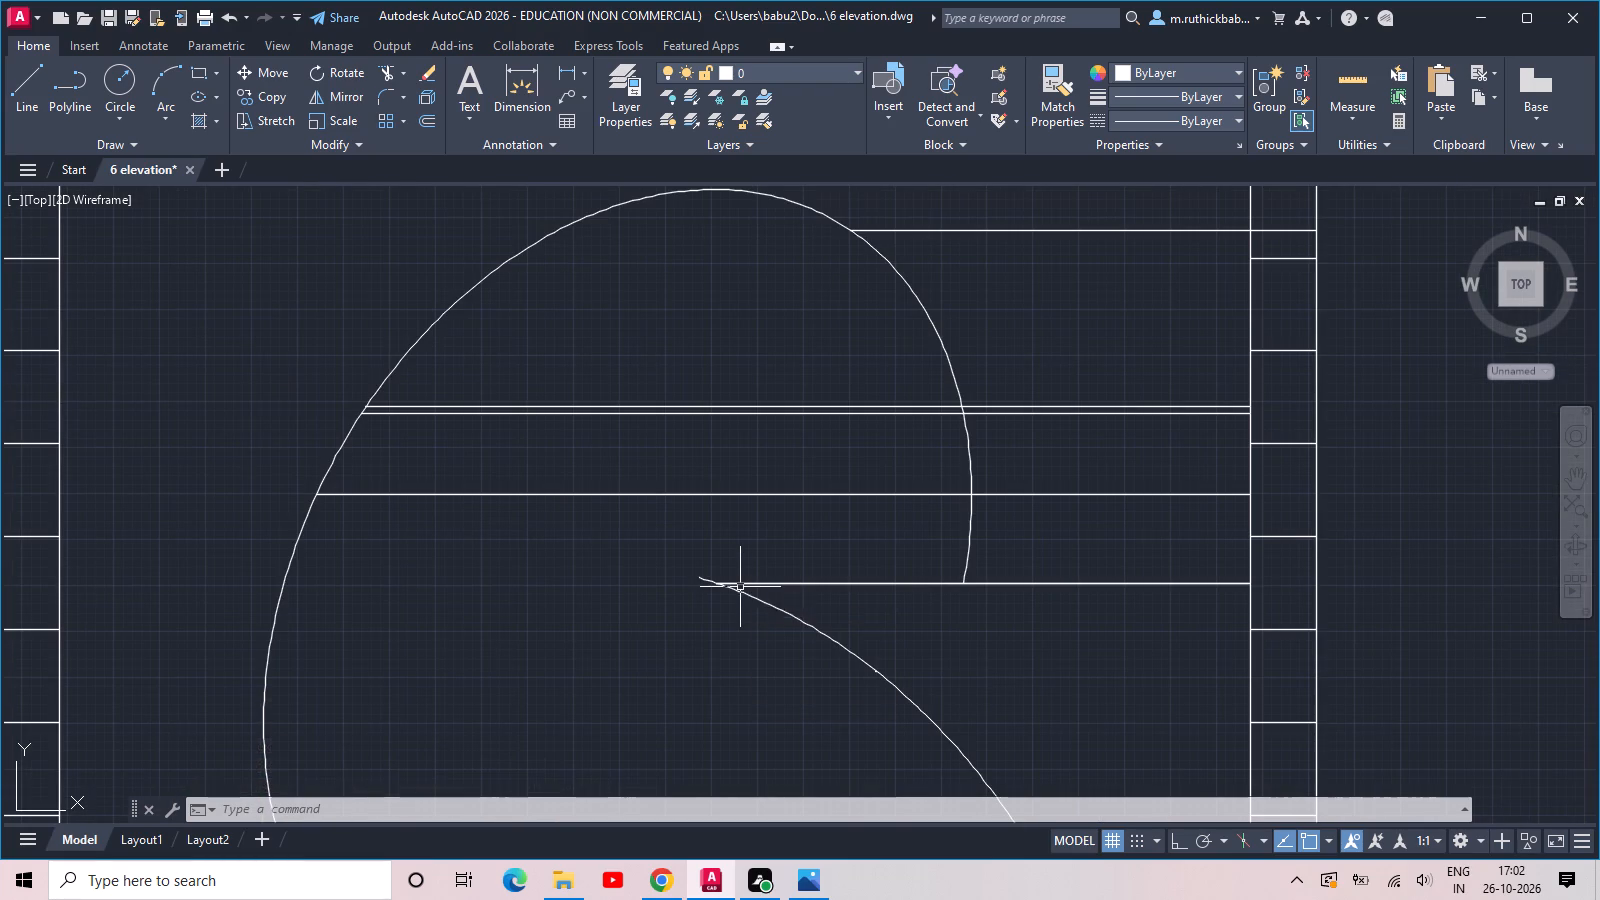
click(698, 571)
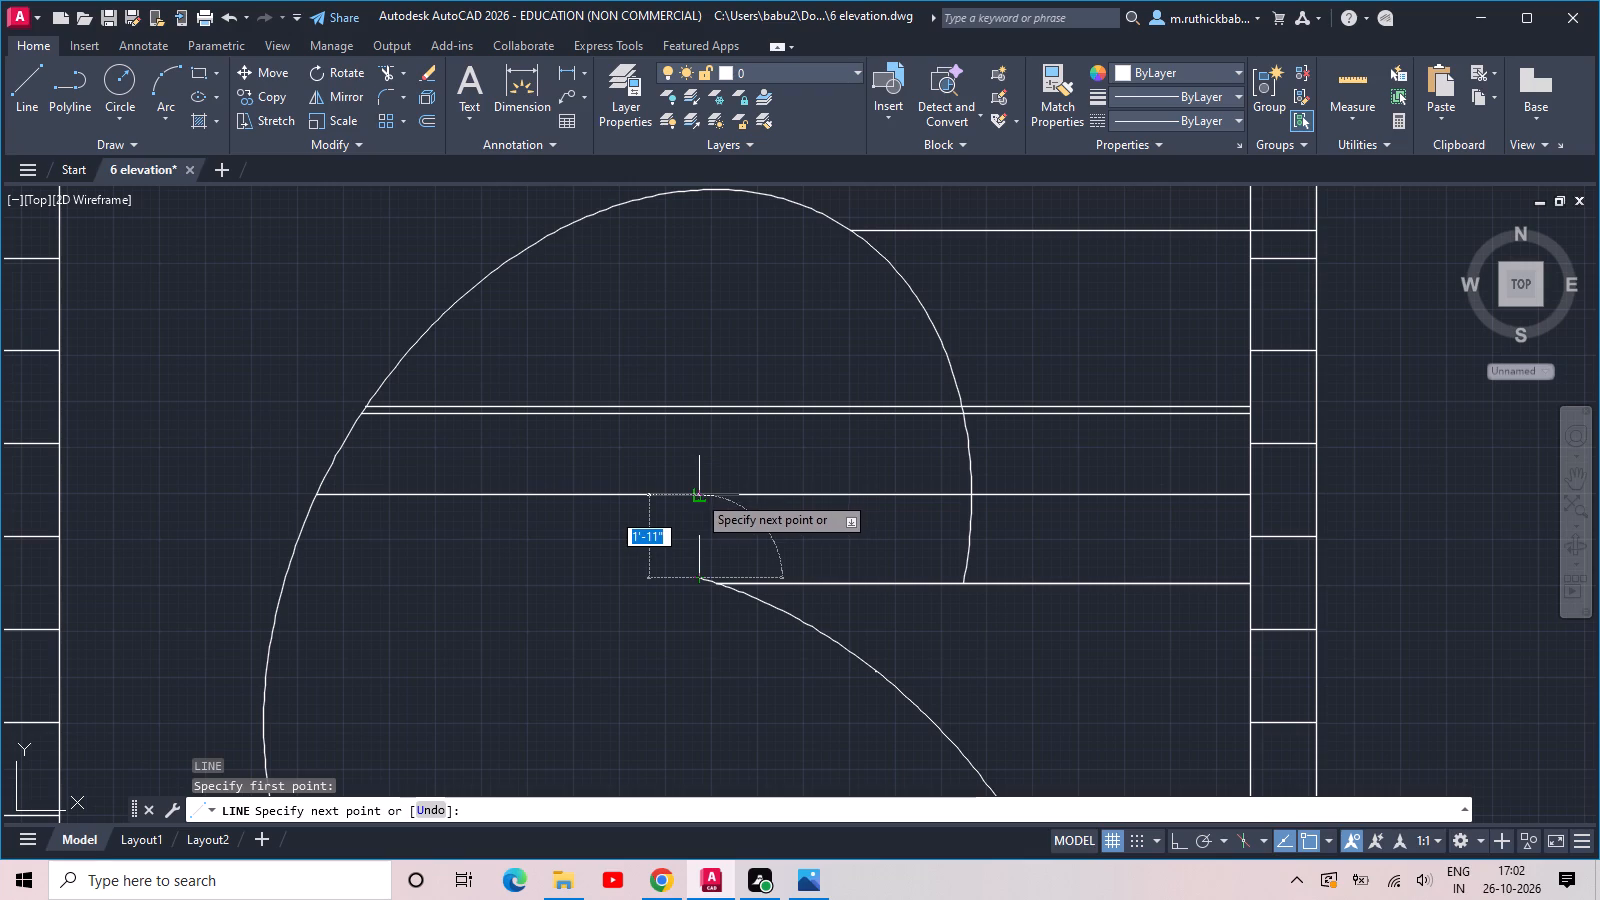
click(699, 407)
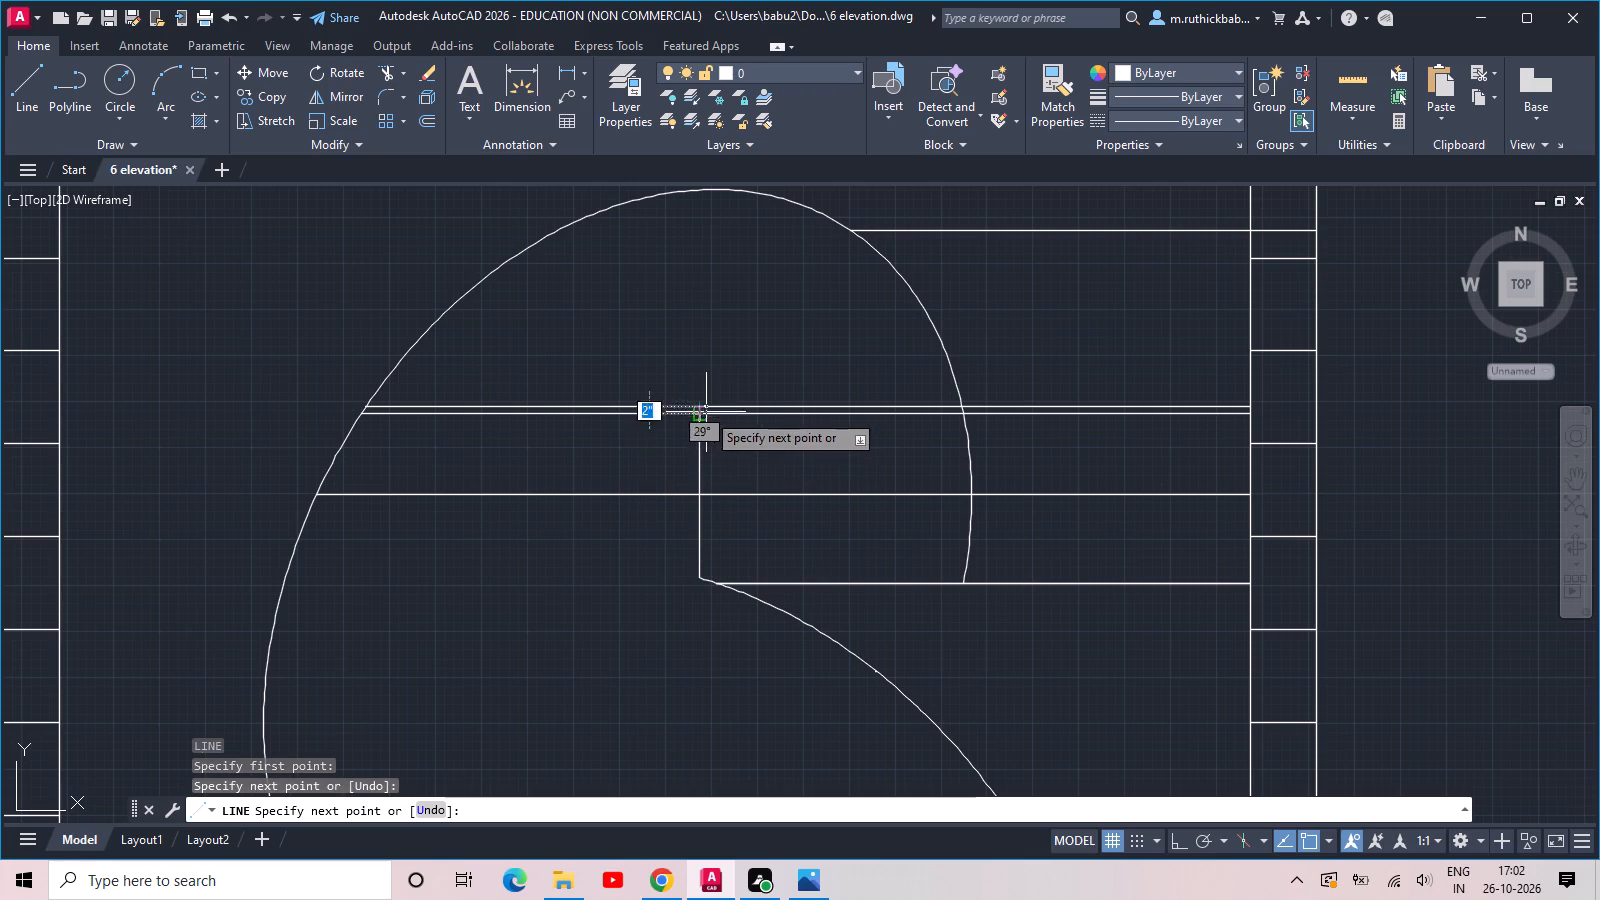
key(Escape)
middle_drag(803, 458, 691, 535)
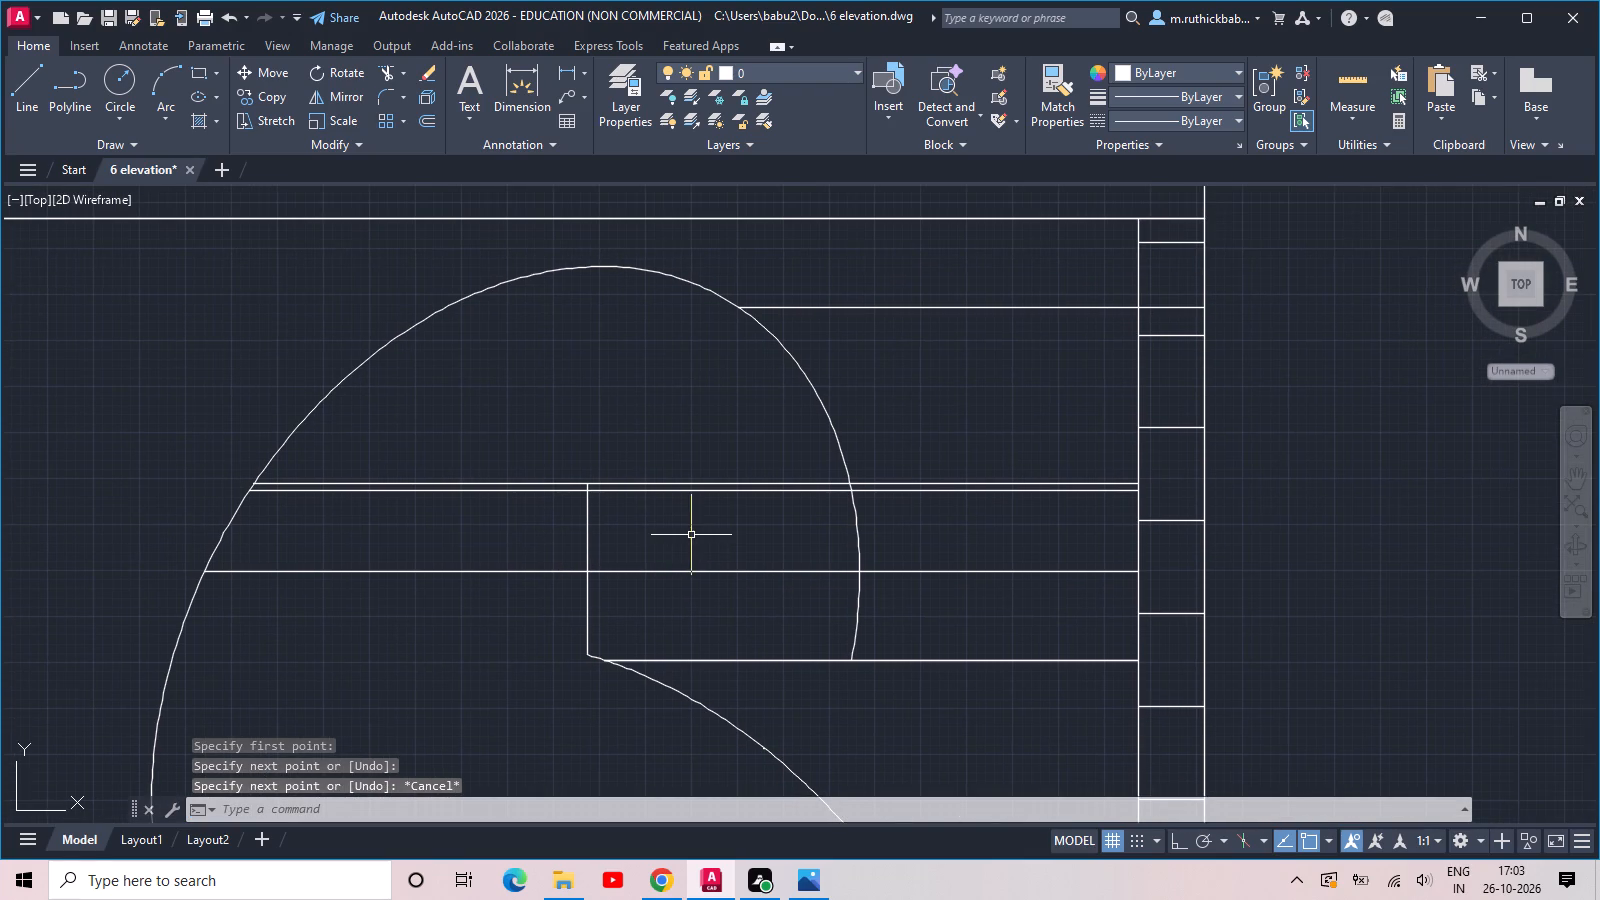
Trim the band's lower line and the floor line below it right of the new vertical line, plus the ellipse arc between them.
text(tr)
key(space)
key(space)
click(701, 541)
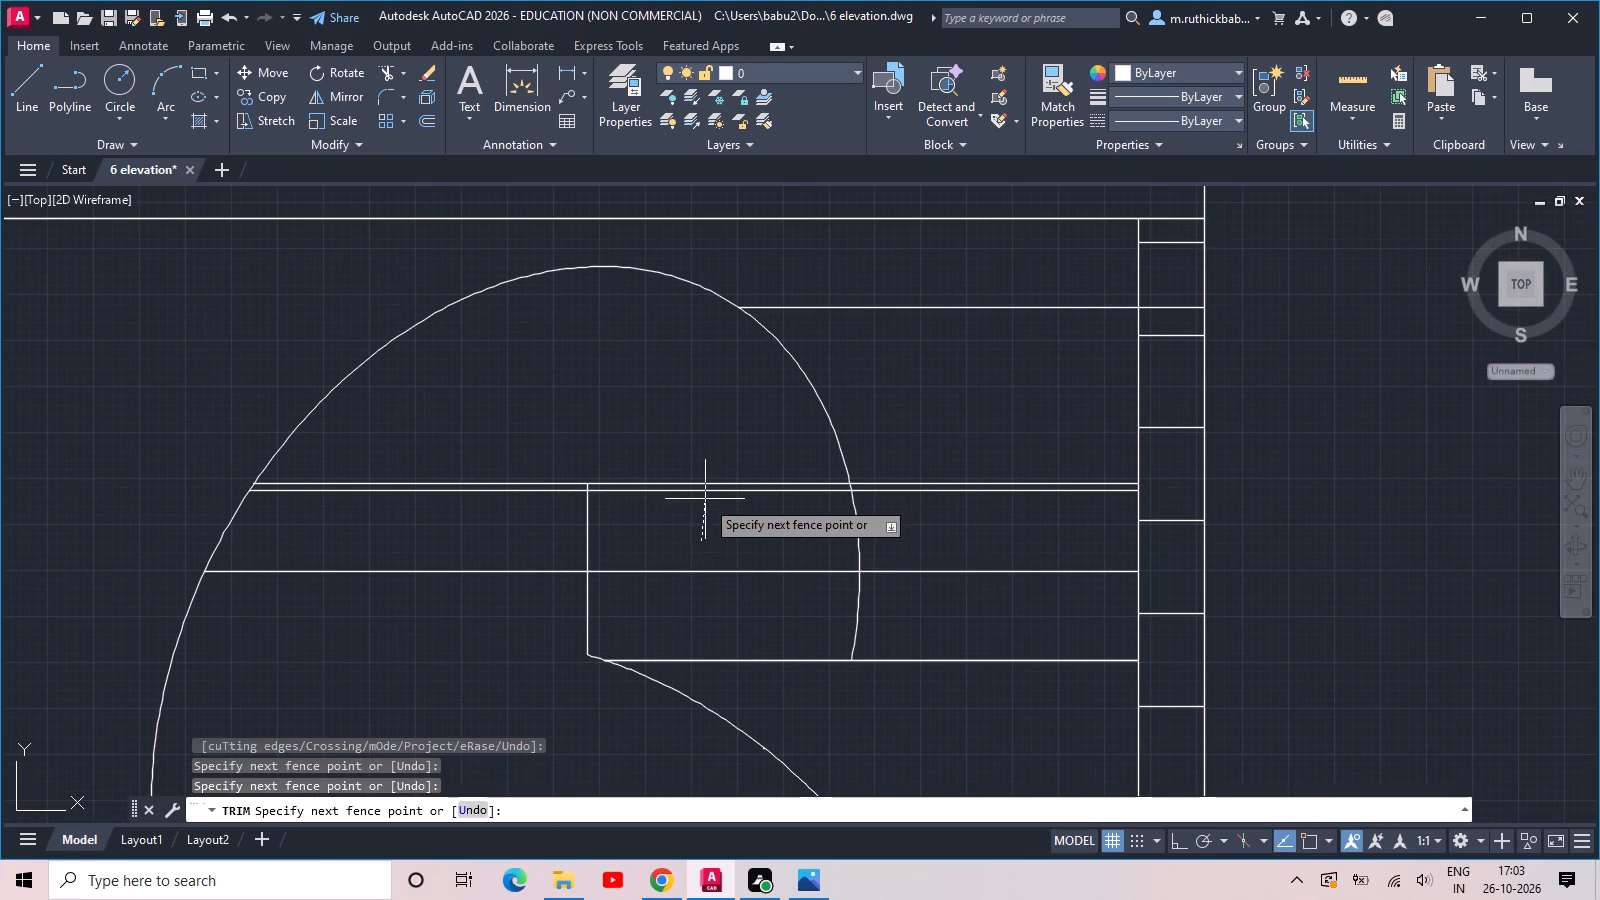
click(704, 487)
click(738, 592)
click(739, 550)
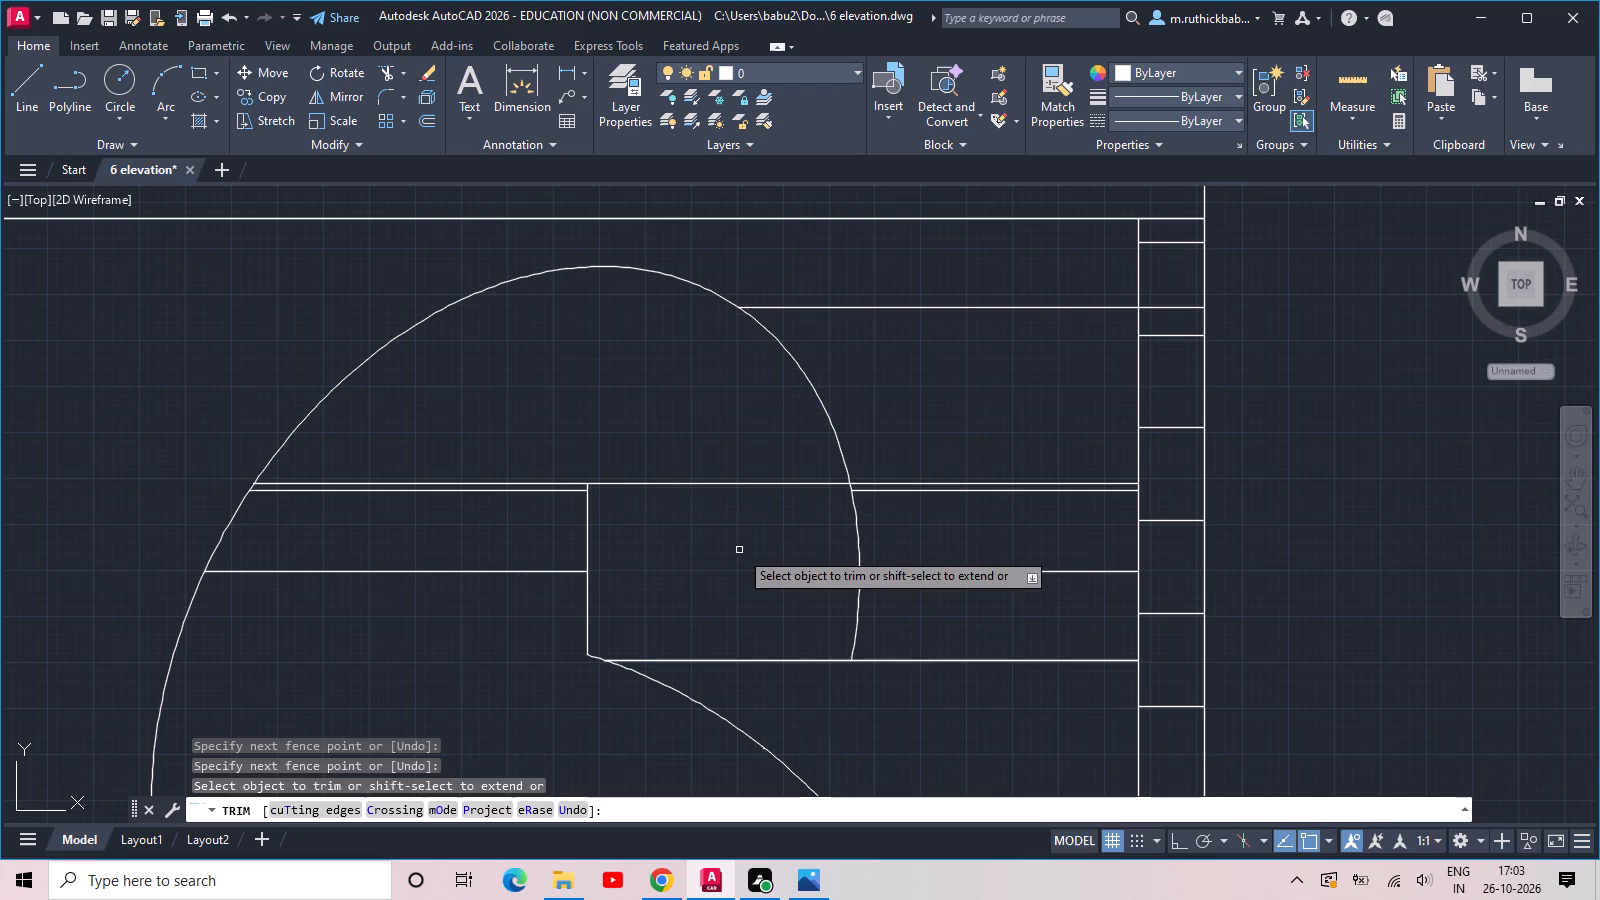
drag(767, 545, 835, 535)
click(958, 515)
click(802, 548)
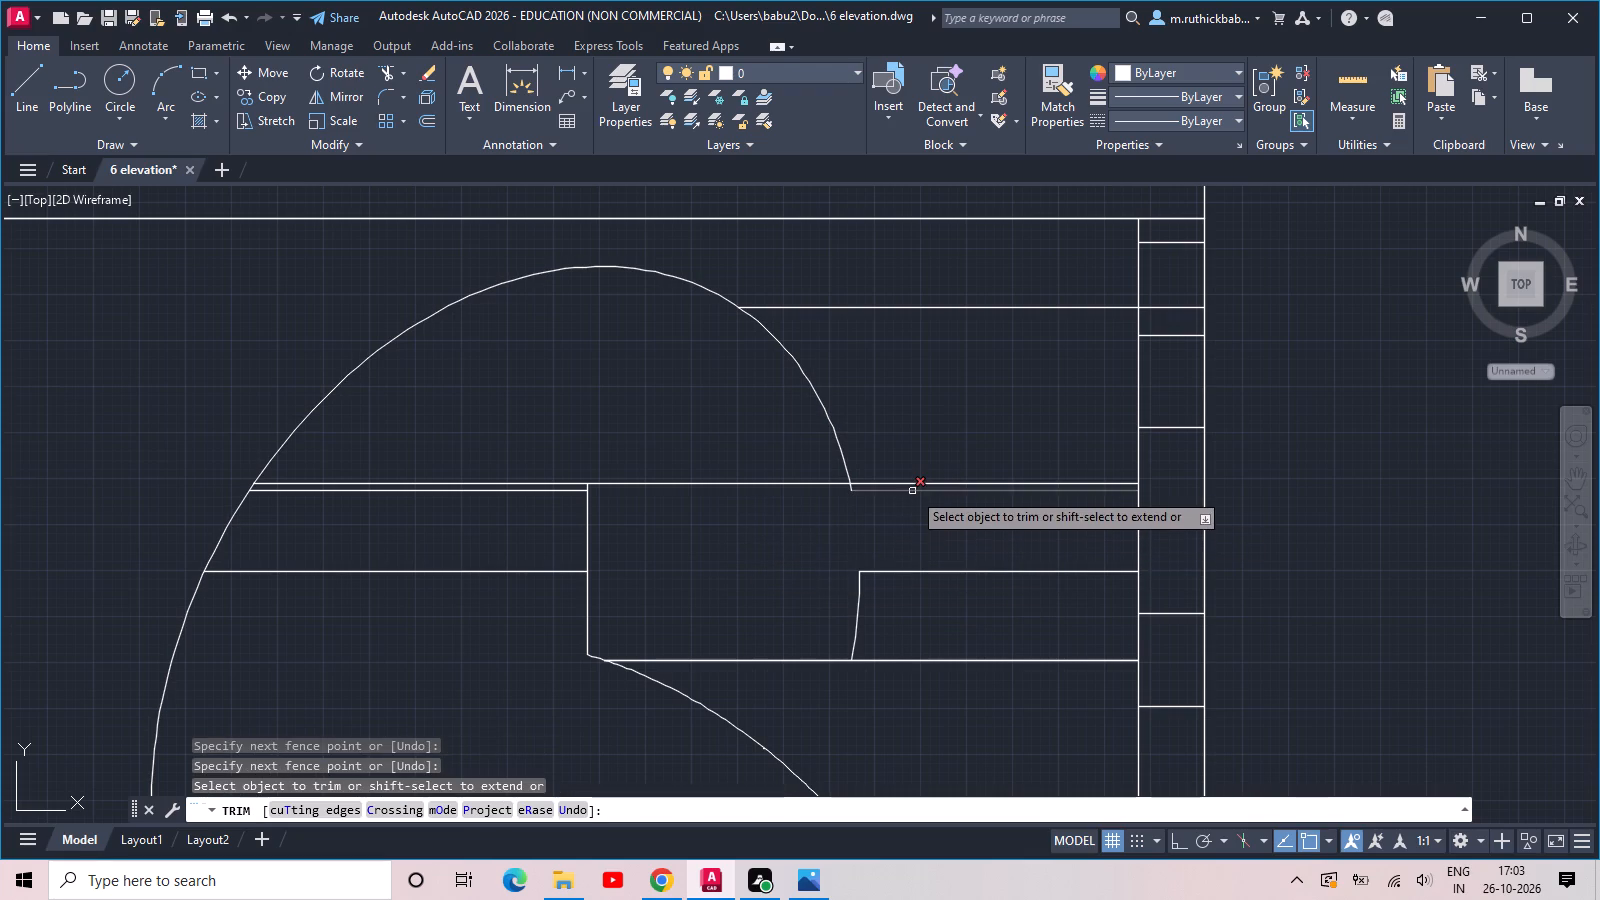
click(912, 491)
click(953, 606)
click(936, 558)
Trim away the upper ellipse's remaining right-hand arc pieces below the line crossing its top.
drag(902, 625, 872, 625)
click(810, 624)
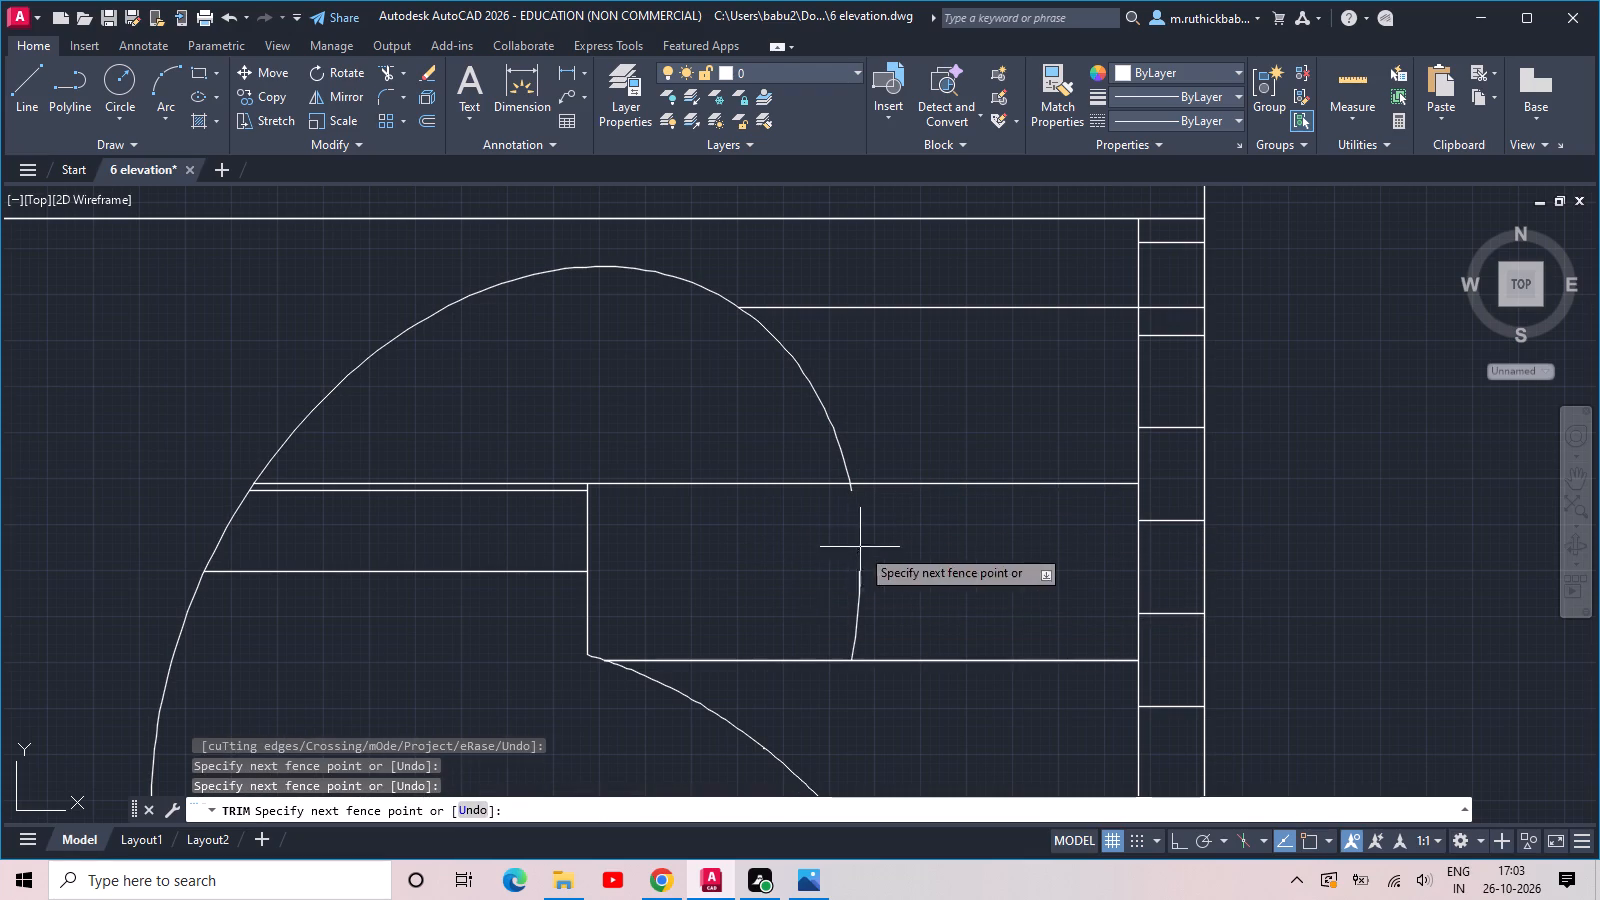
drag(891, 613, 893, 602)
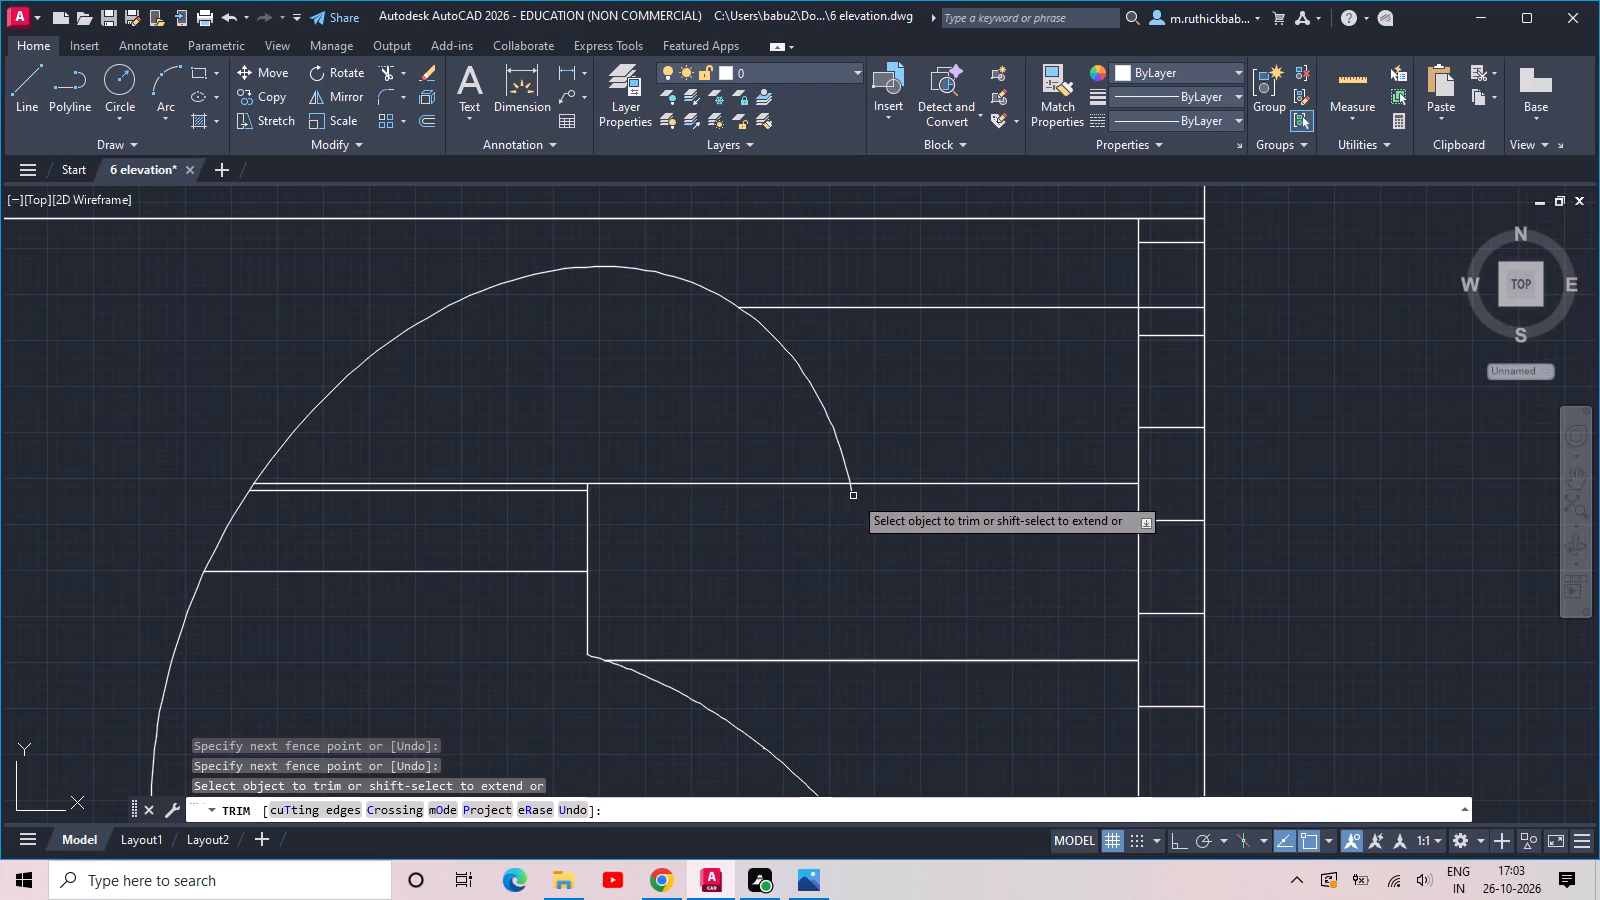
click(853, 493)
drag(797, 429, 820, 426)
click(896, 409)
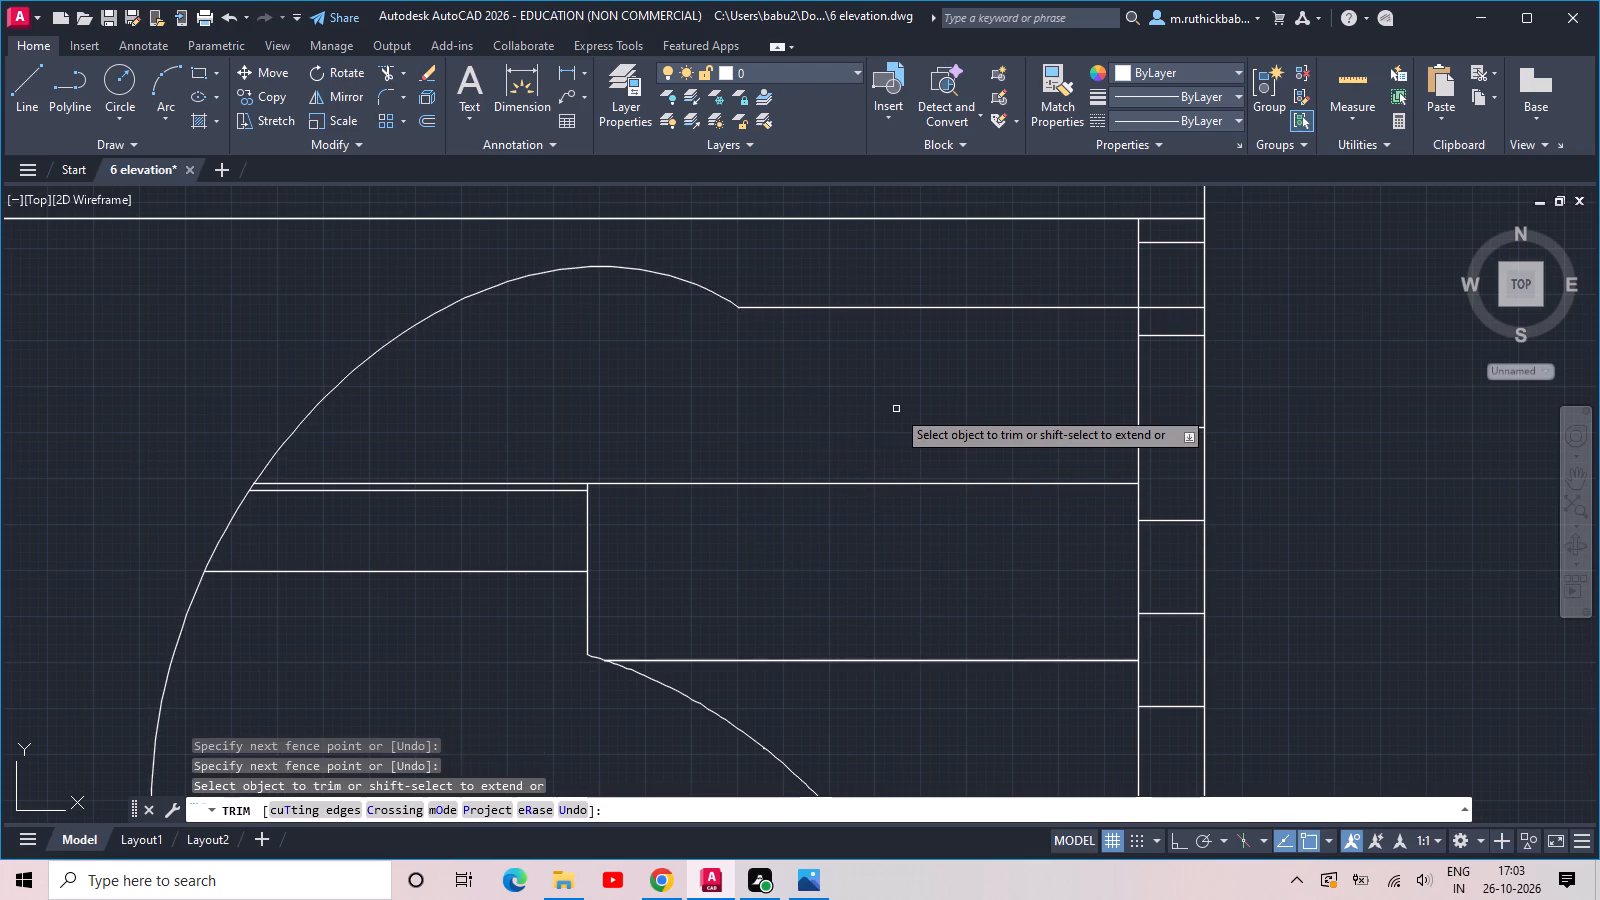
scroll(896, 409, down, 2)
key(Escape)
Extend the line crossing the upper ellipse's top leftward to the ellipse's left side.
middle_drag(862, 397, 896, 668)
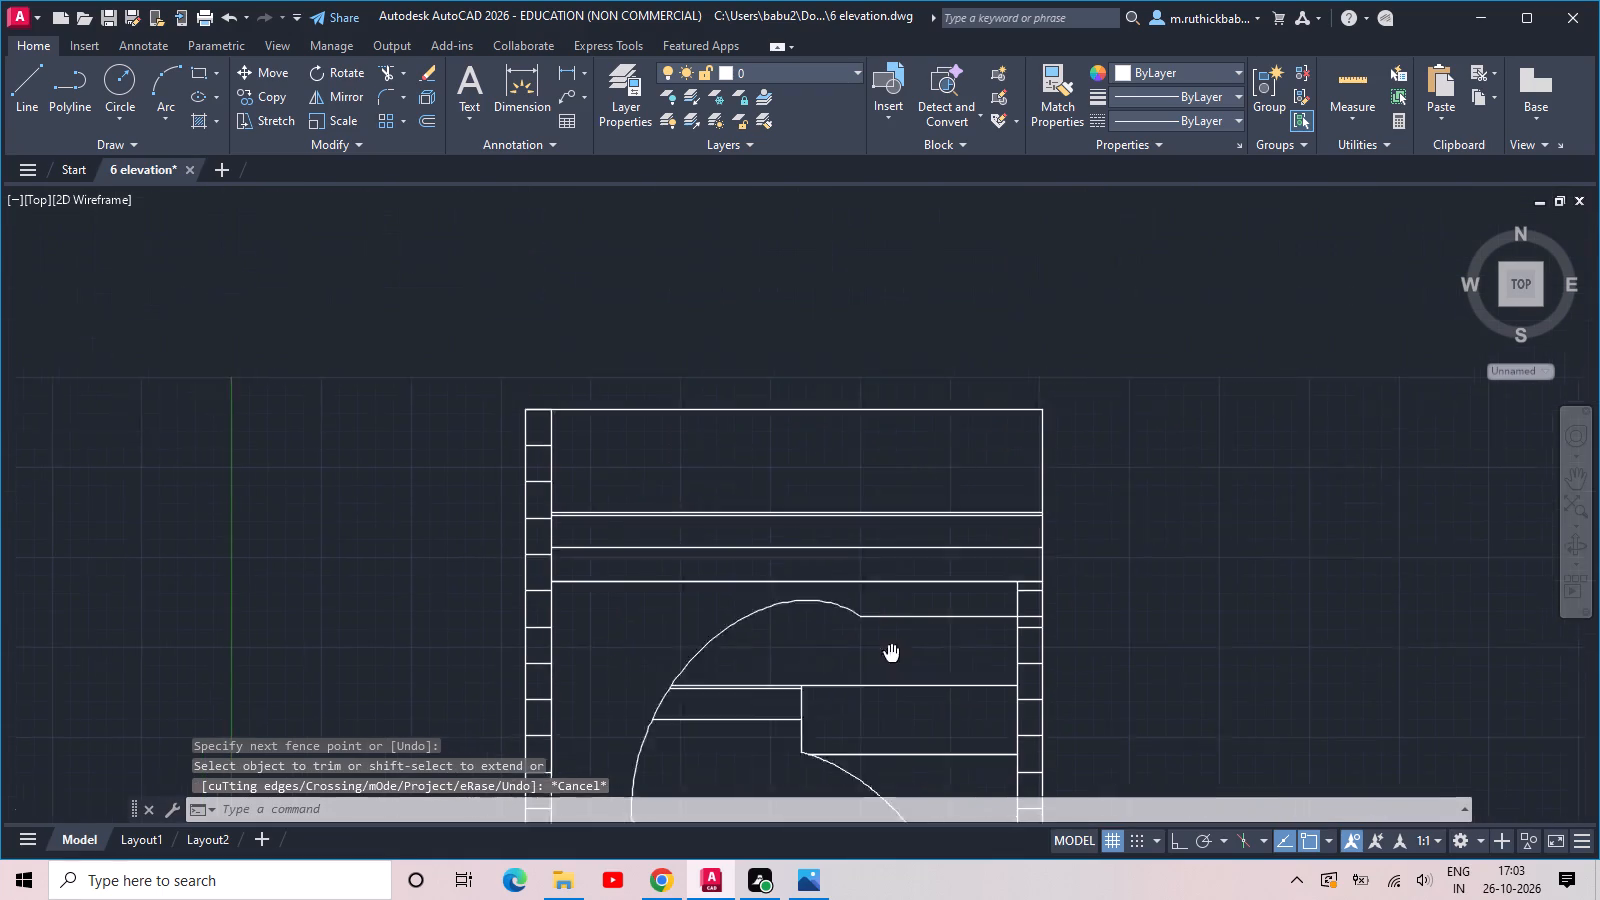
middle_drag(896, 668, 901, 677)
scroll(850, 663, up, 4)
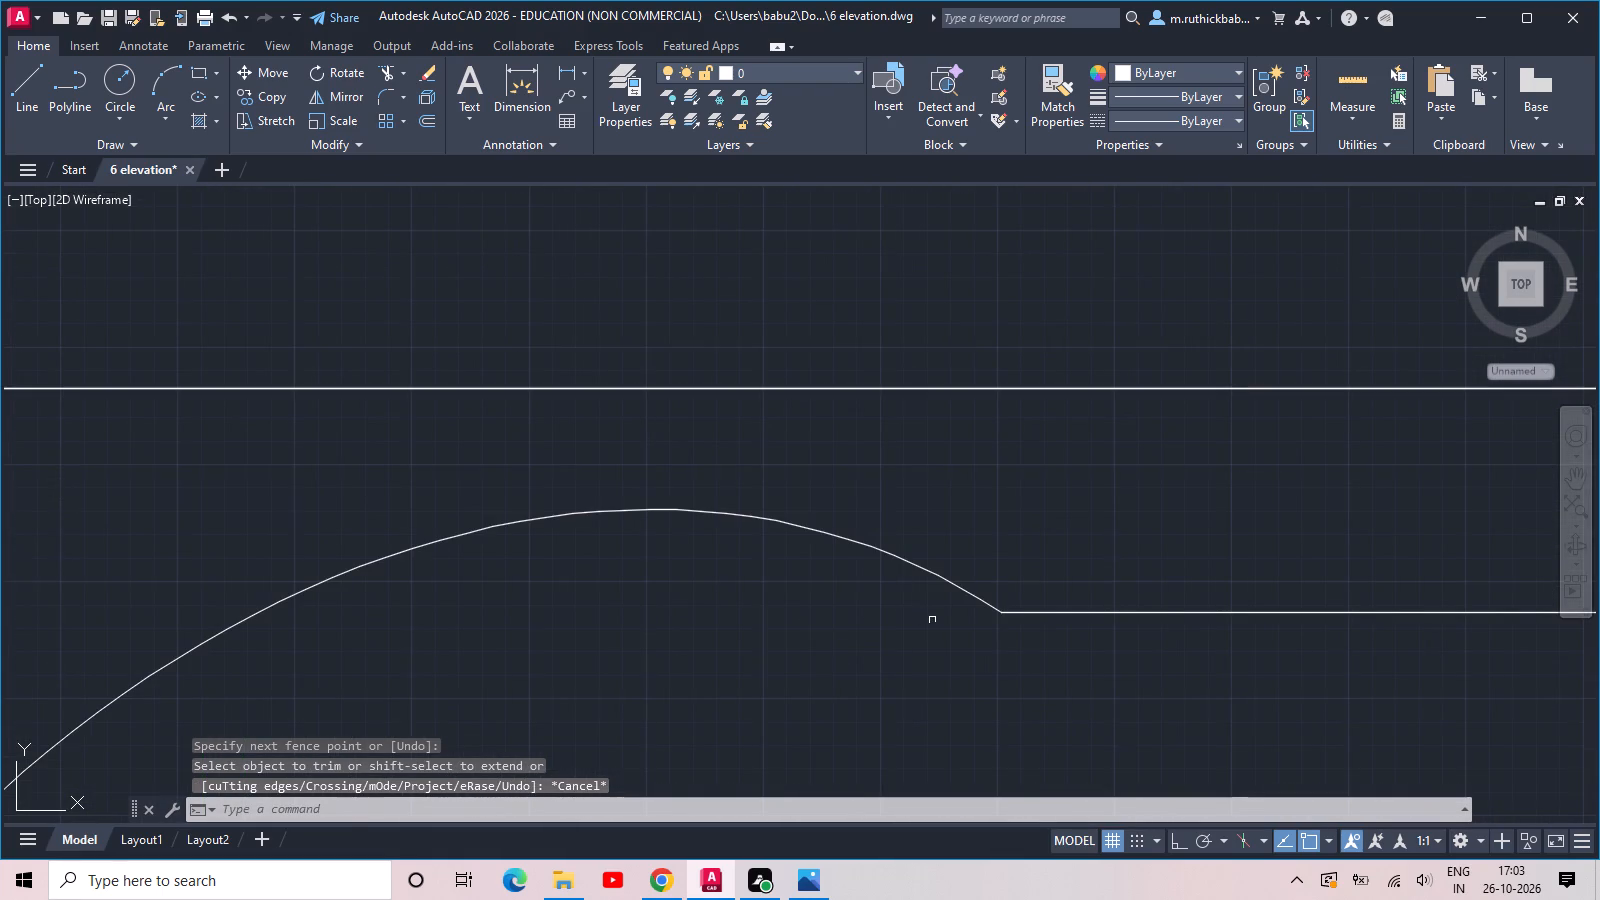
text(ex)
key(space)
key(space)
drag(1121, 667, 1120, 647)
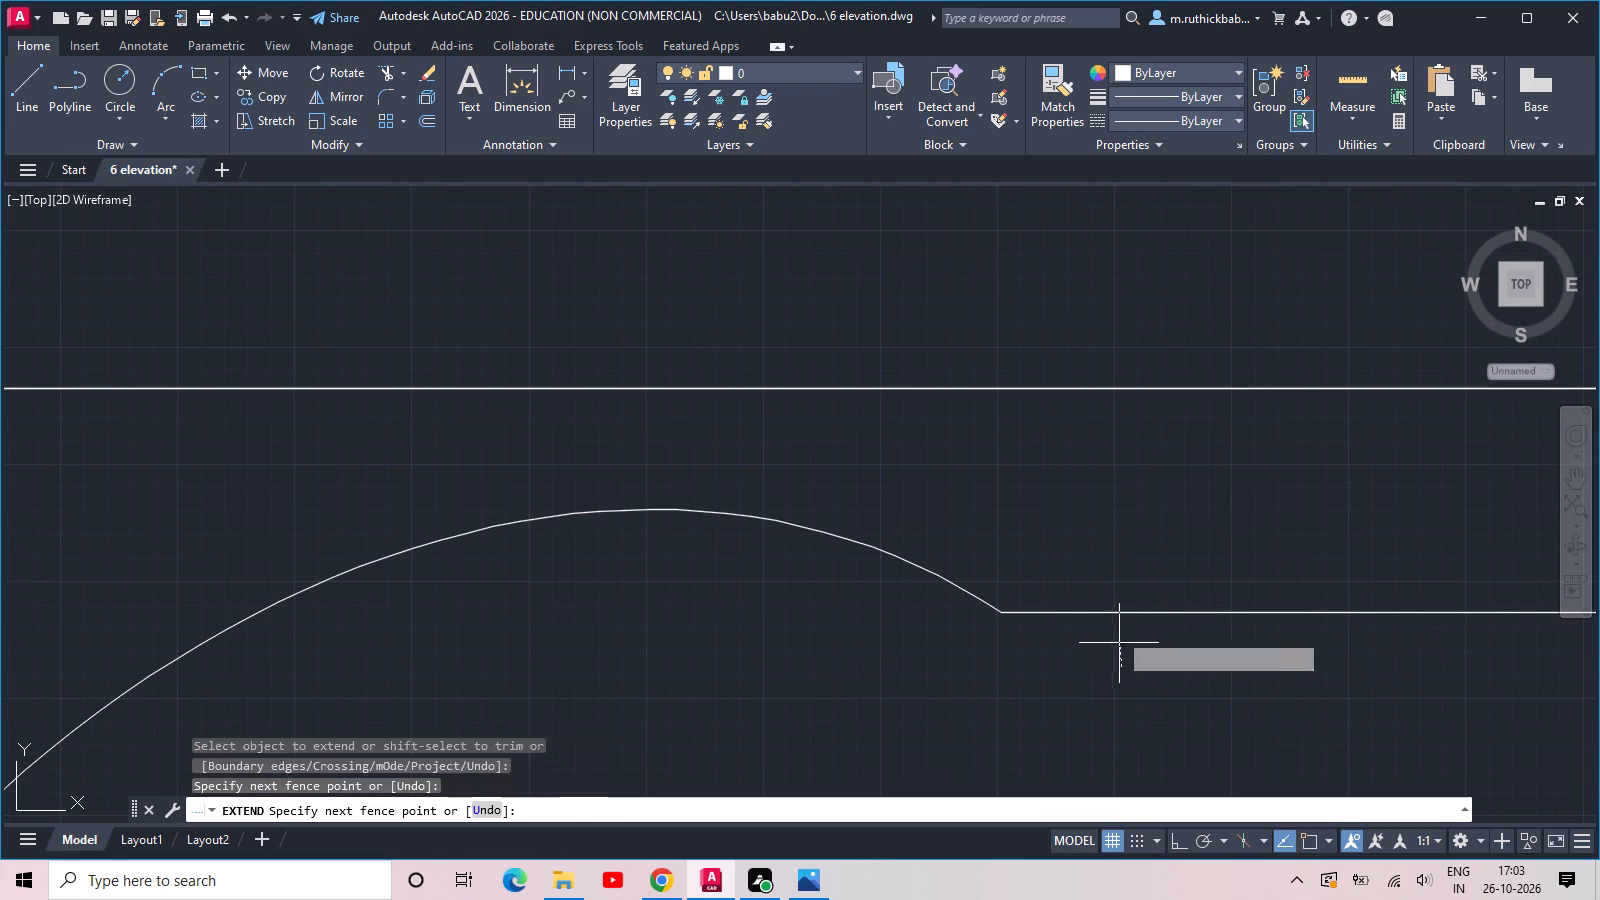
click(1108, 567)
scroll(1087, 557, down, 4)
key(Escape)
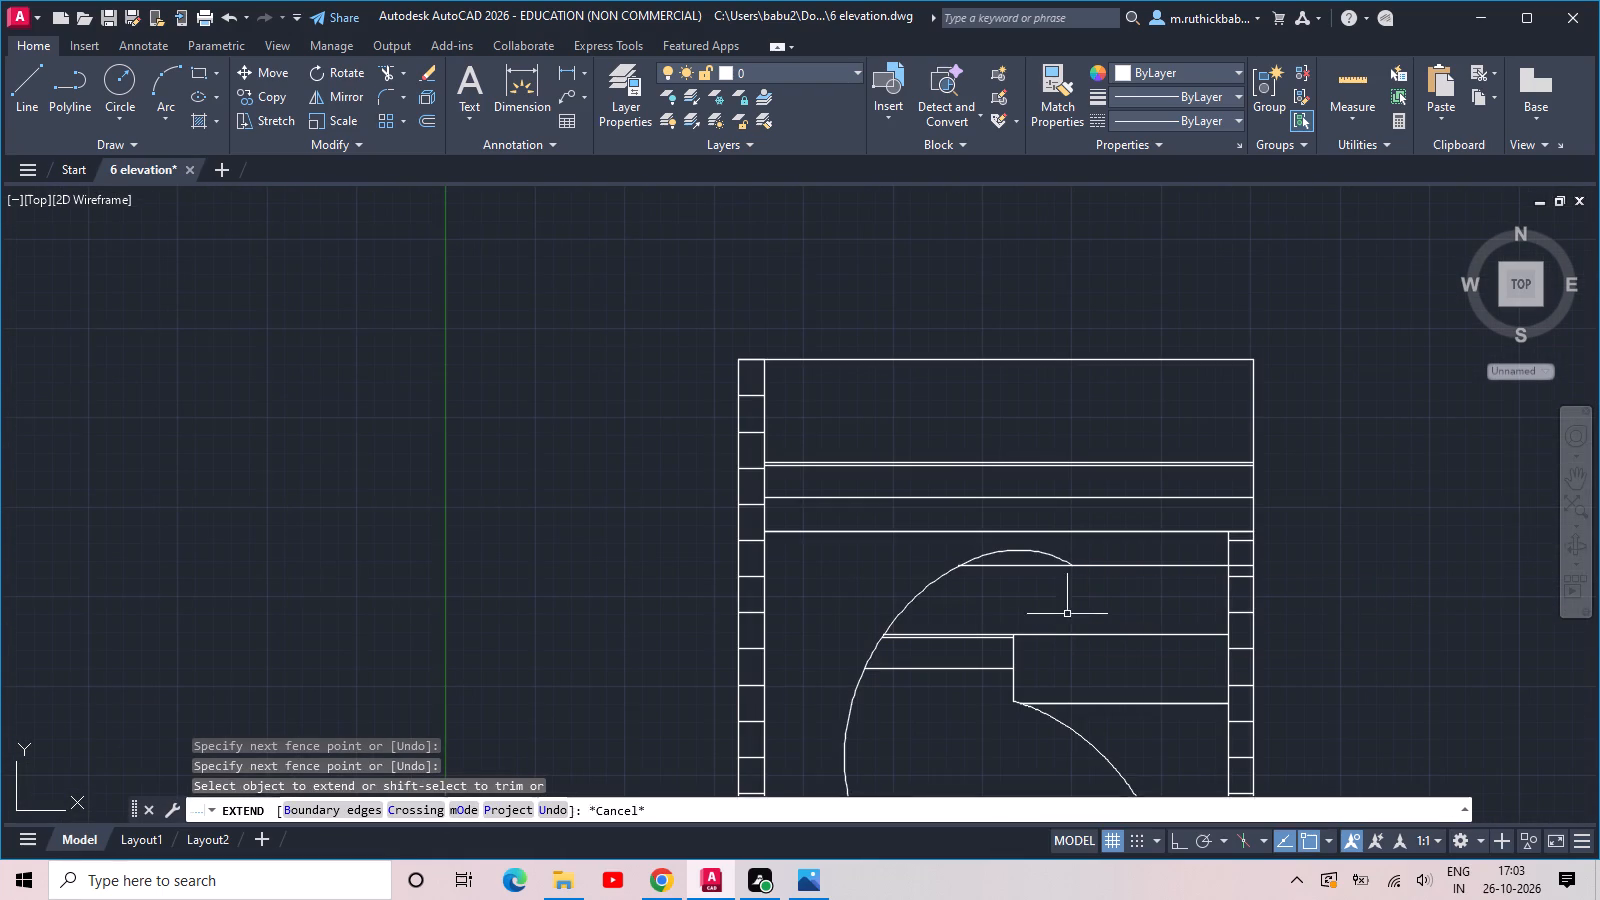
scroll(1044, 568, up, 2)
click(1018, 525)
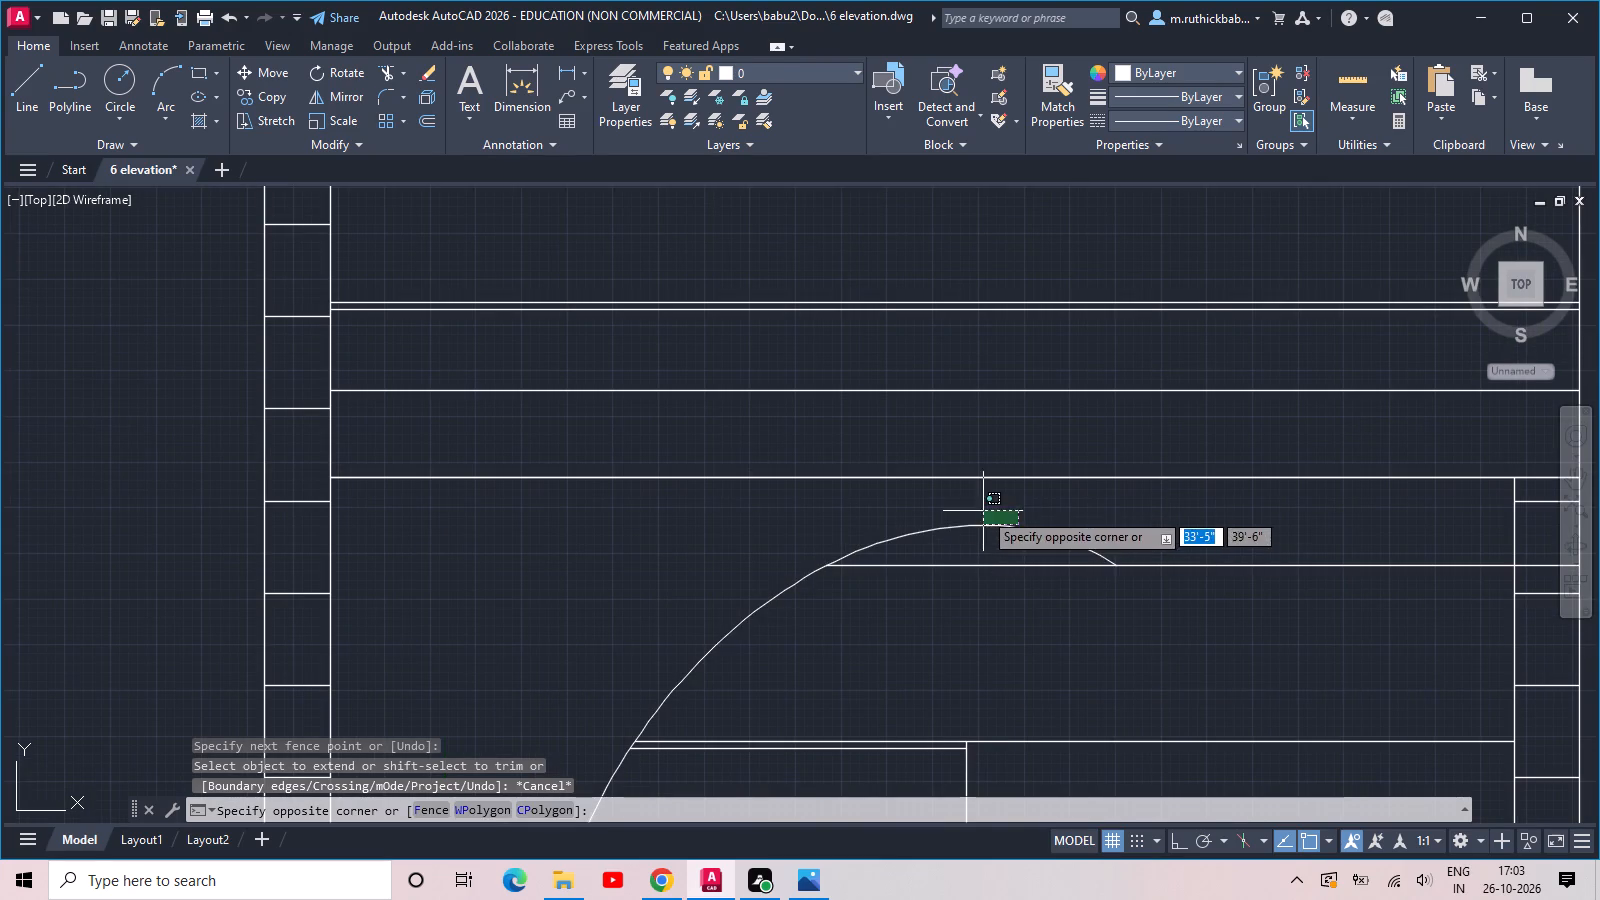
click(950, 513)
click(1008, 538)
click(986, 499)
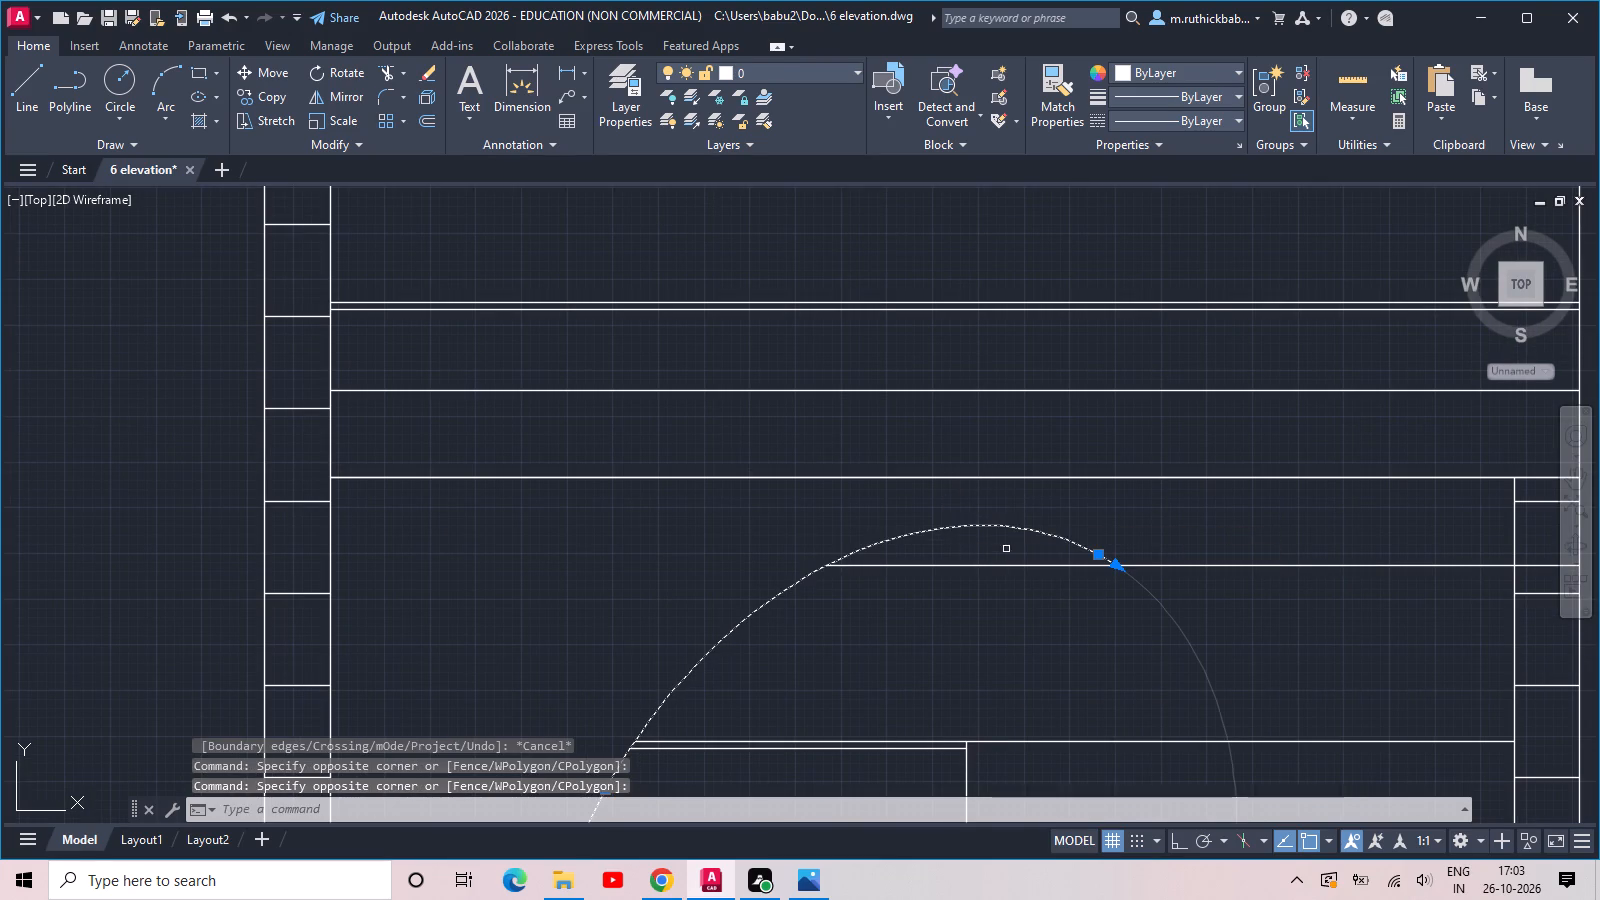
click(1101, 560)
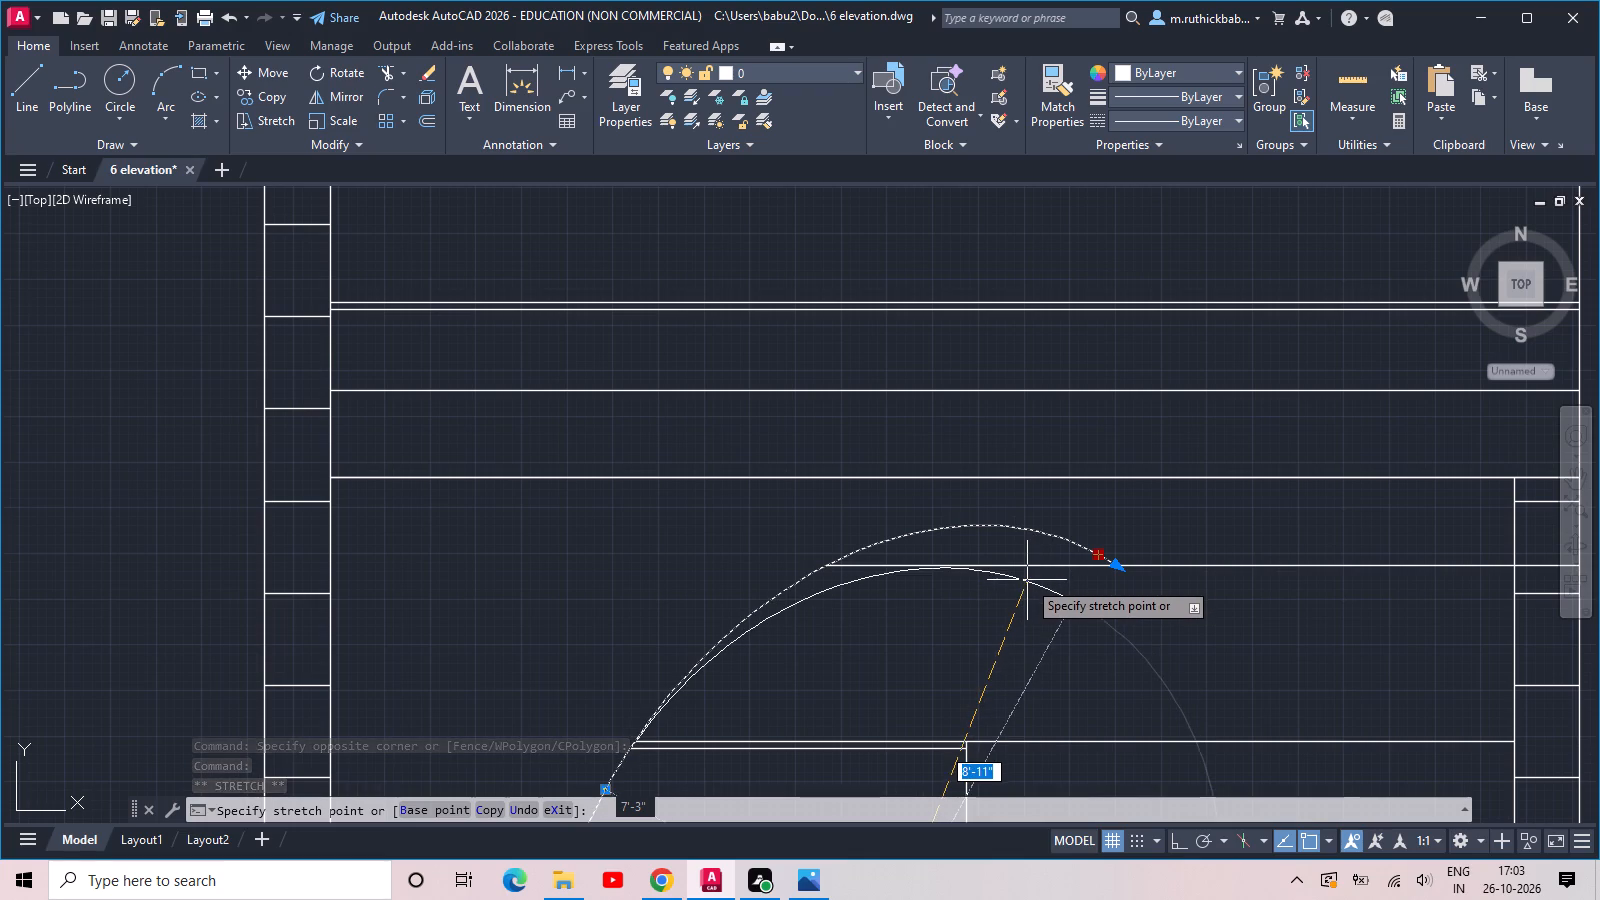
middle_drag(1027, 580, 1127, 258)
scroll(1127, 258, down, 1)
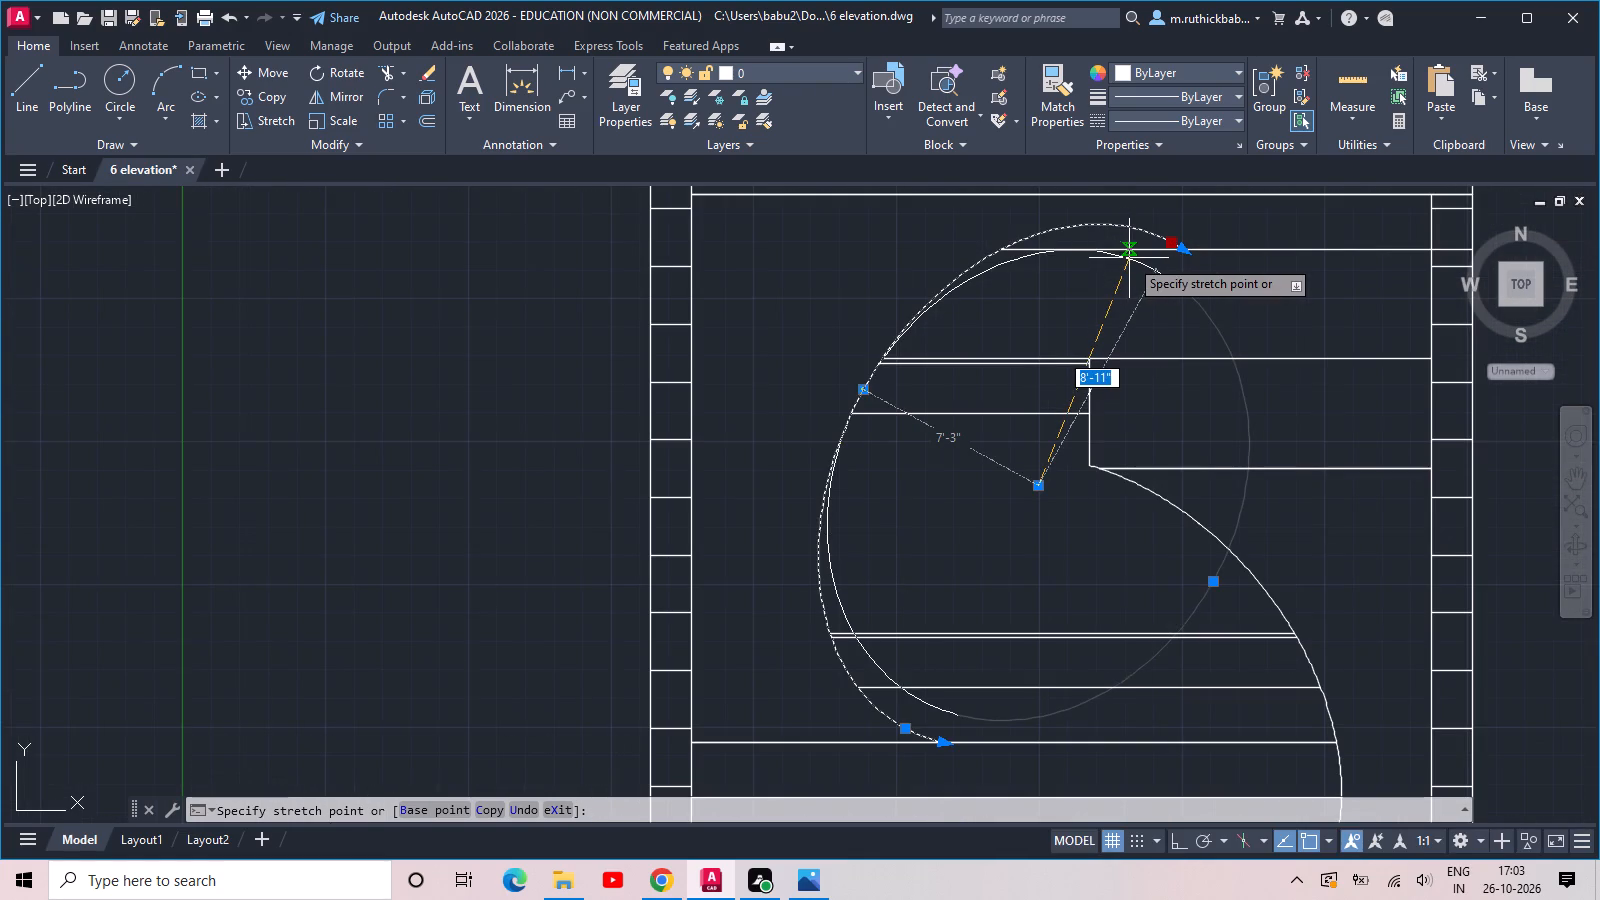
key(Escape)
Move the line crossing the upper ellipse's top freehand upward until it is level with the curve's highest point.
middle_drag(1133, 259, 1061, 280)
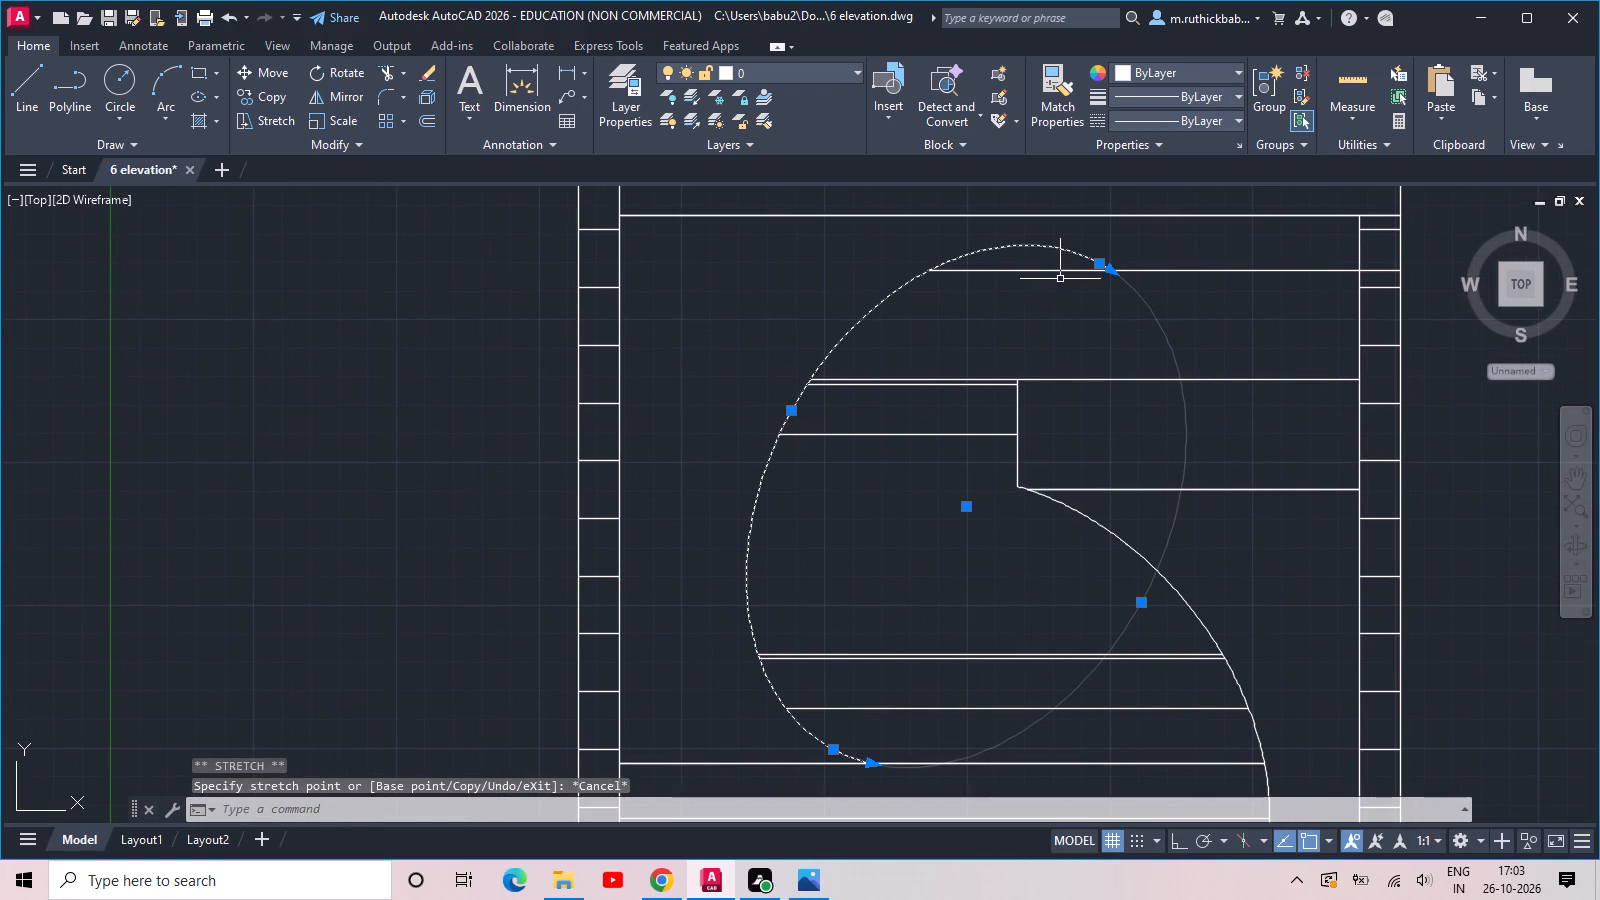
click(1060, 279)
click(1059, 263)
middle_drag(1060, 265, 868, 365)
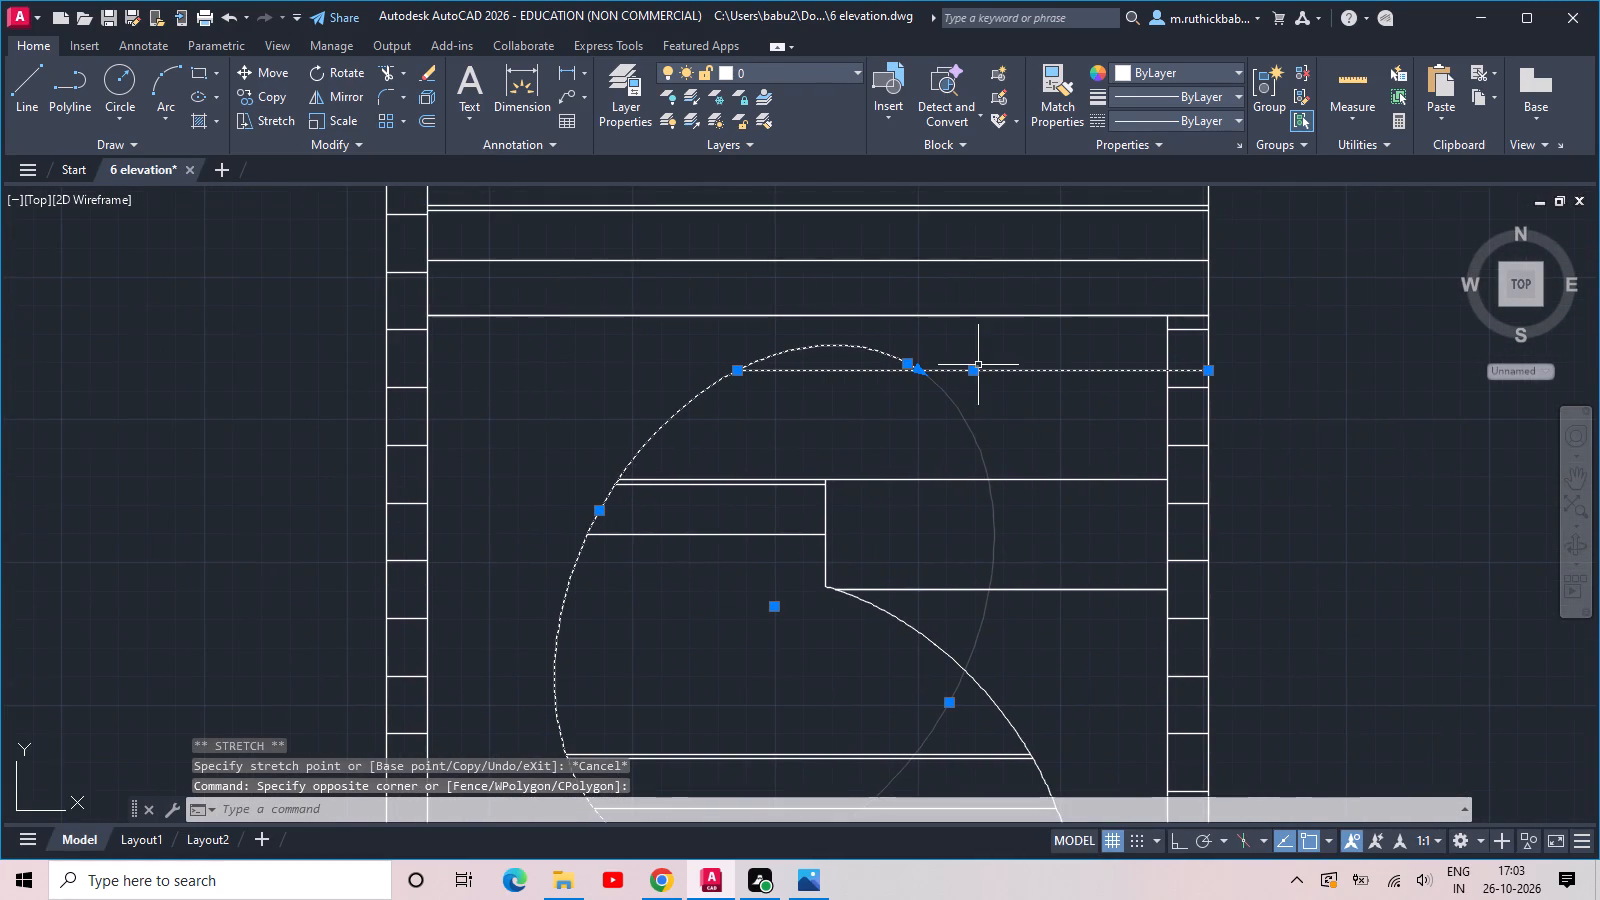
scroll(985, 371, up, 2)
click(956, 370)
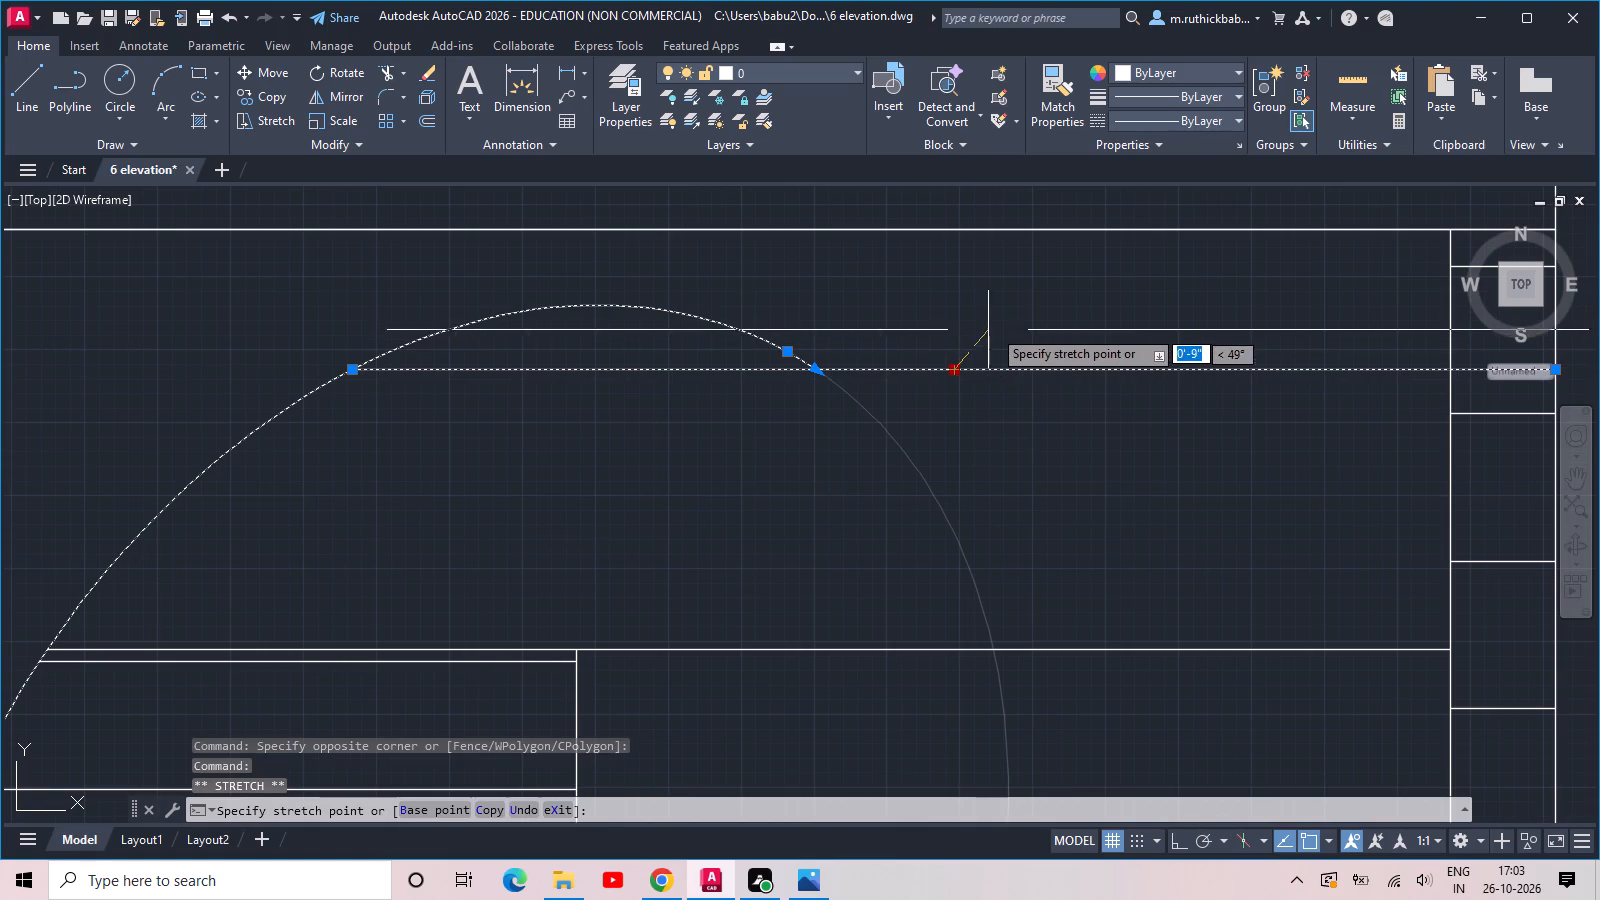
click(990, 307)
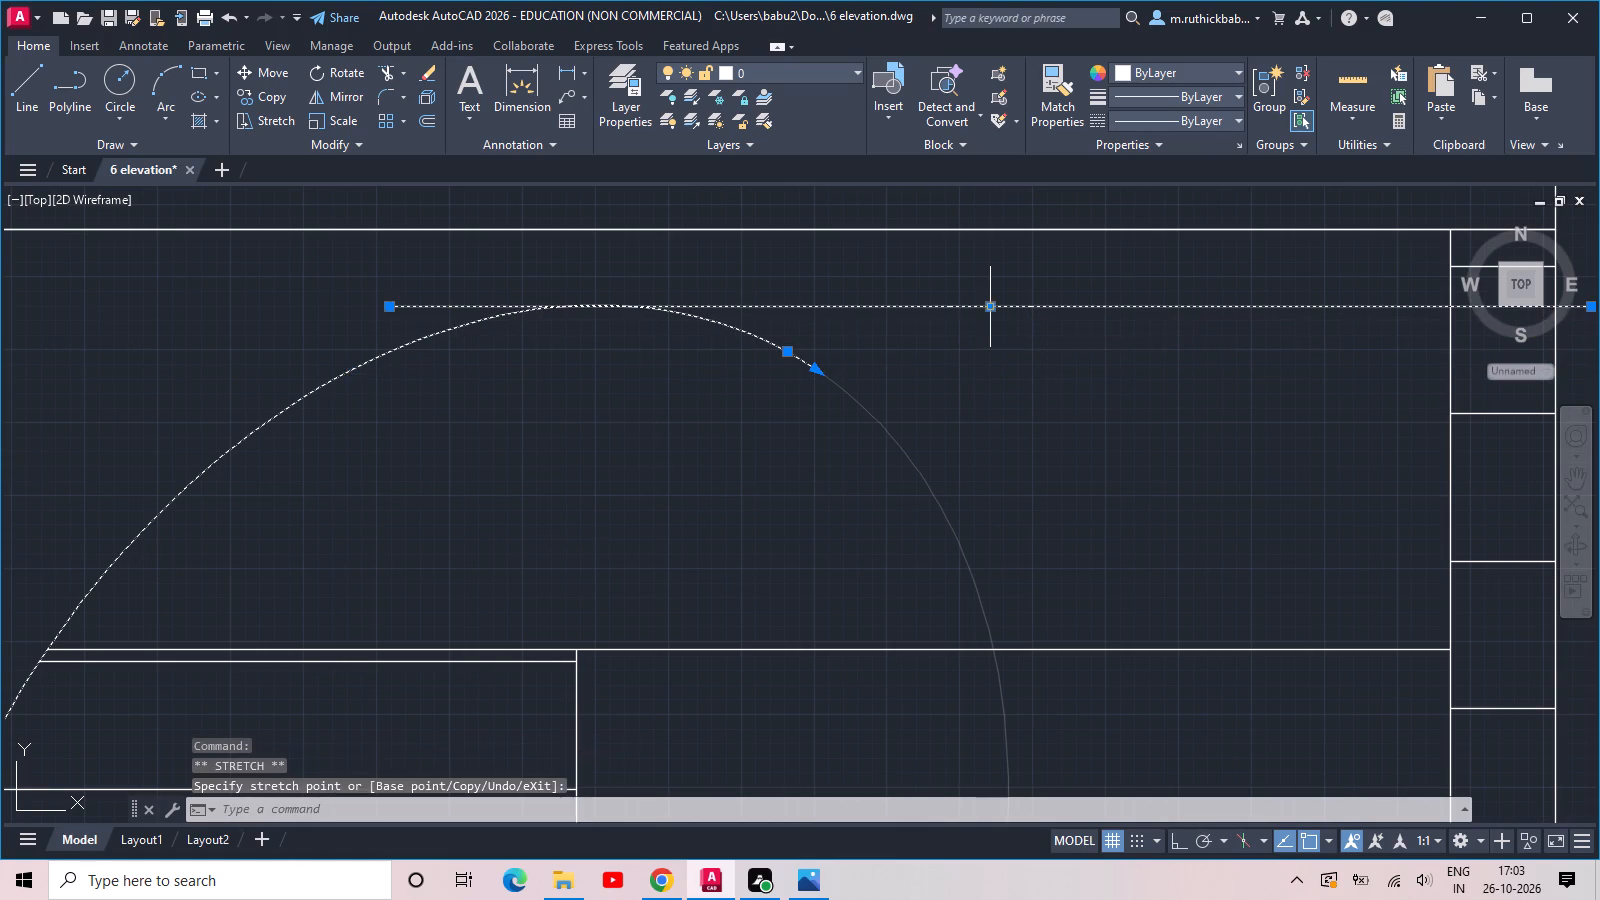
scroll(990, 312, down, 1)
key(Escape)
Trim the overlapping ends of the horizontal line and the upper ellipse's arc where they meet at the curve's top.
middle_drag(1073, 352, 986, 398)
text(tr)
key(space)
key(space)
click(584, 357)
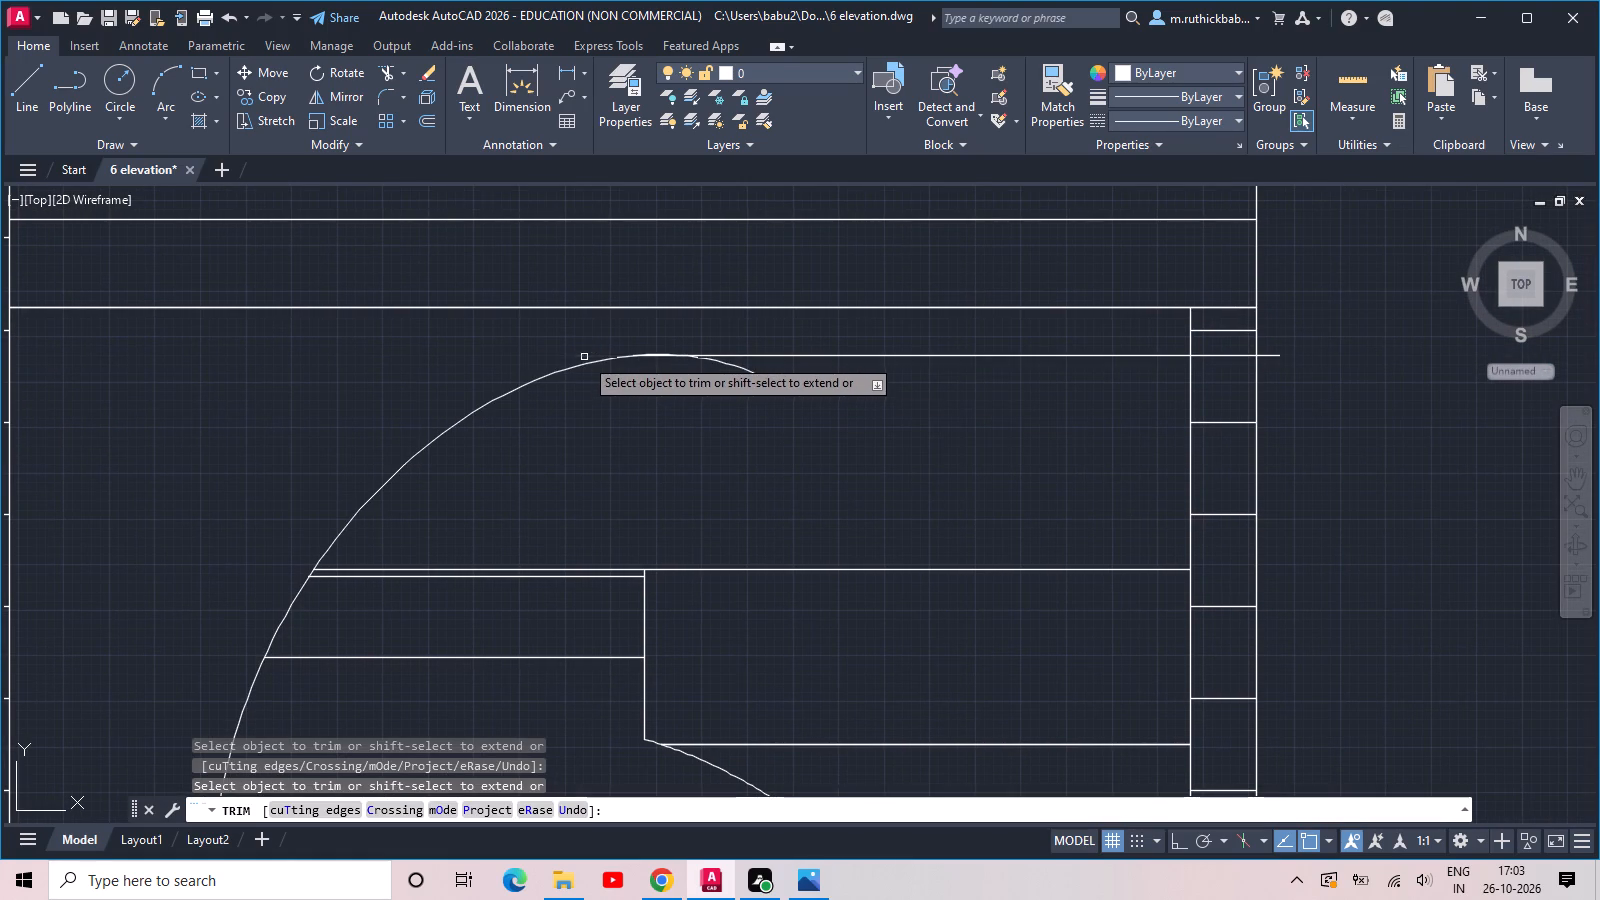
click(729, 371)
click(766, 366)
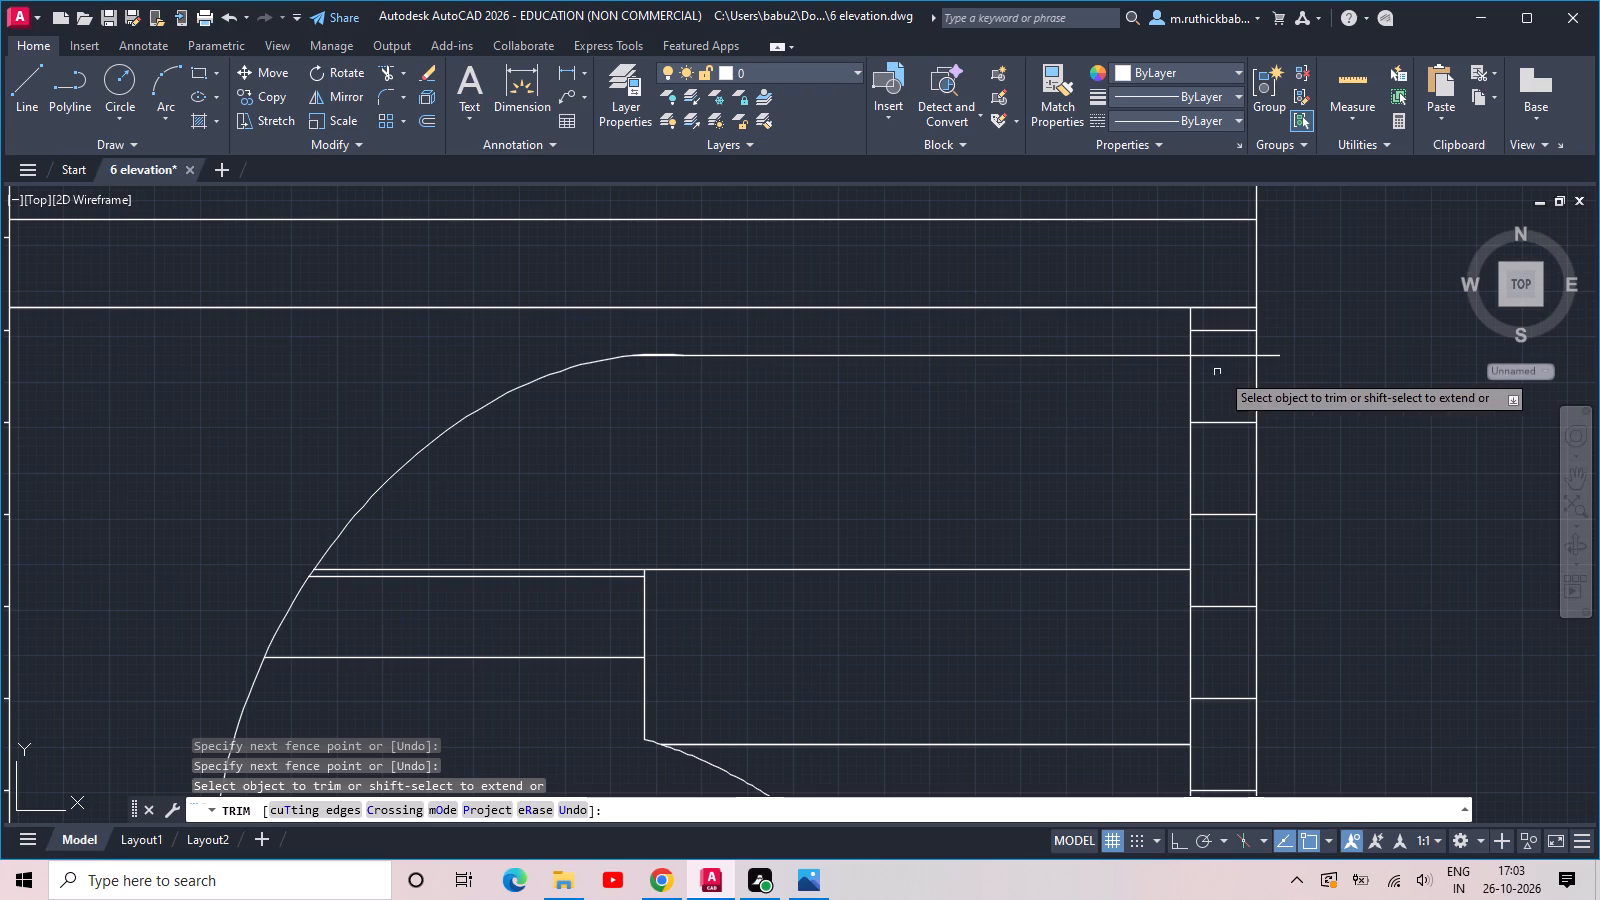
Trim the horizontal line from the ellipse's top where it crosses the right side strip and runs past the building's outer edge.
click(1233, 366)
click(1228, 347)
drag(1299, 366, 1286, 363)
click(1273, 349)
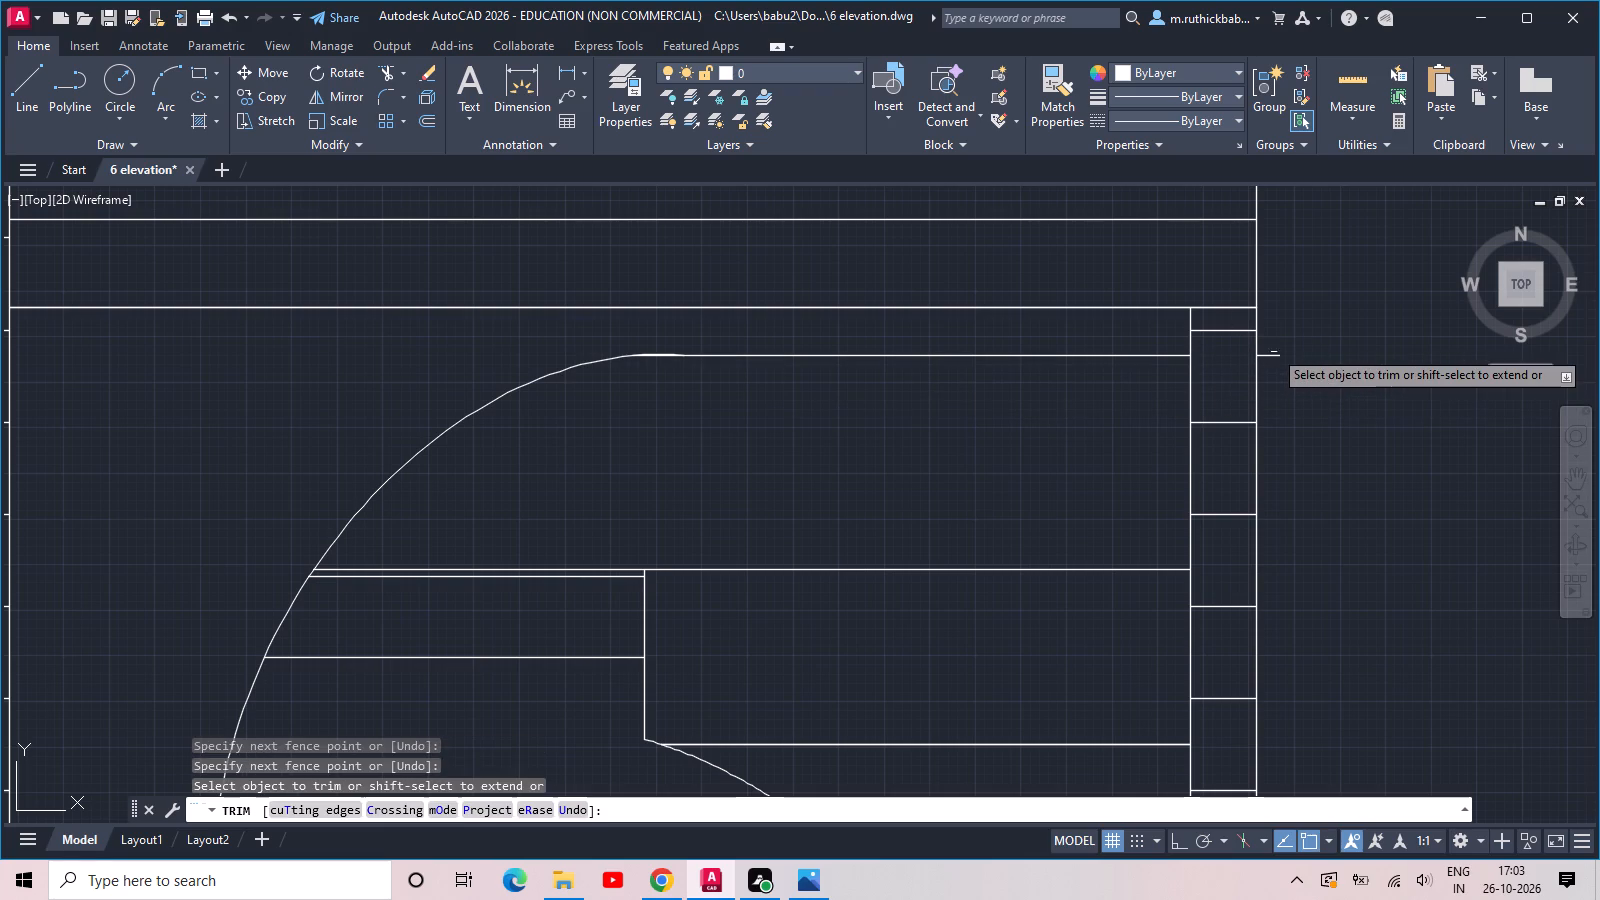
click(1273, 350)
click(1267, 371)
scroll(1271, 371, down, 2)
key(Escape)
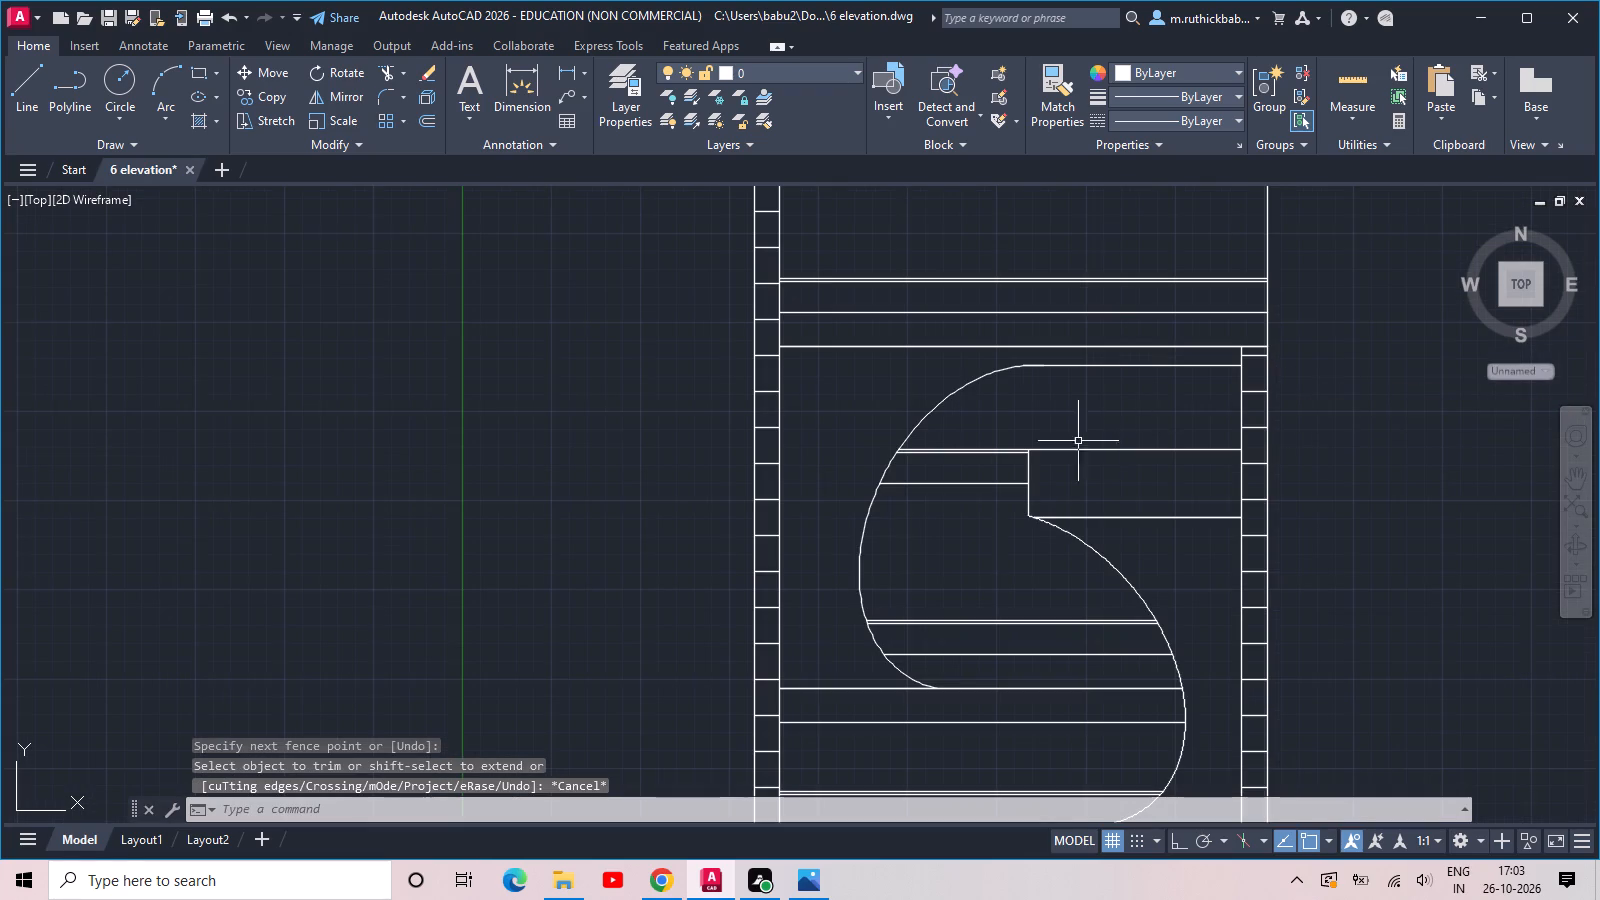
Delete the horizontal line running from the lower ellipse curve's upper end to the right side strip.
scroll(987, 509, up, 1)
scroll(996, 505, down, 1)
middle_drag(999, 497, 959, 390)
middle_drag(1149, 429, 996, 442)
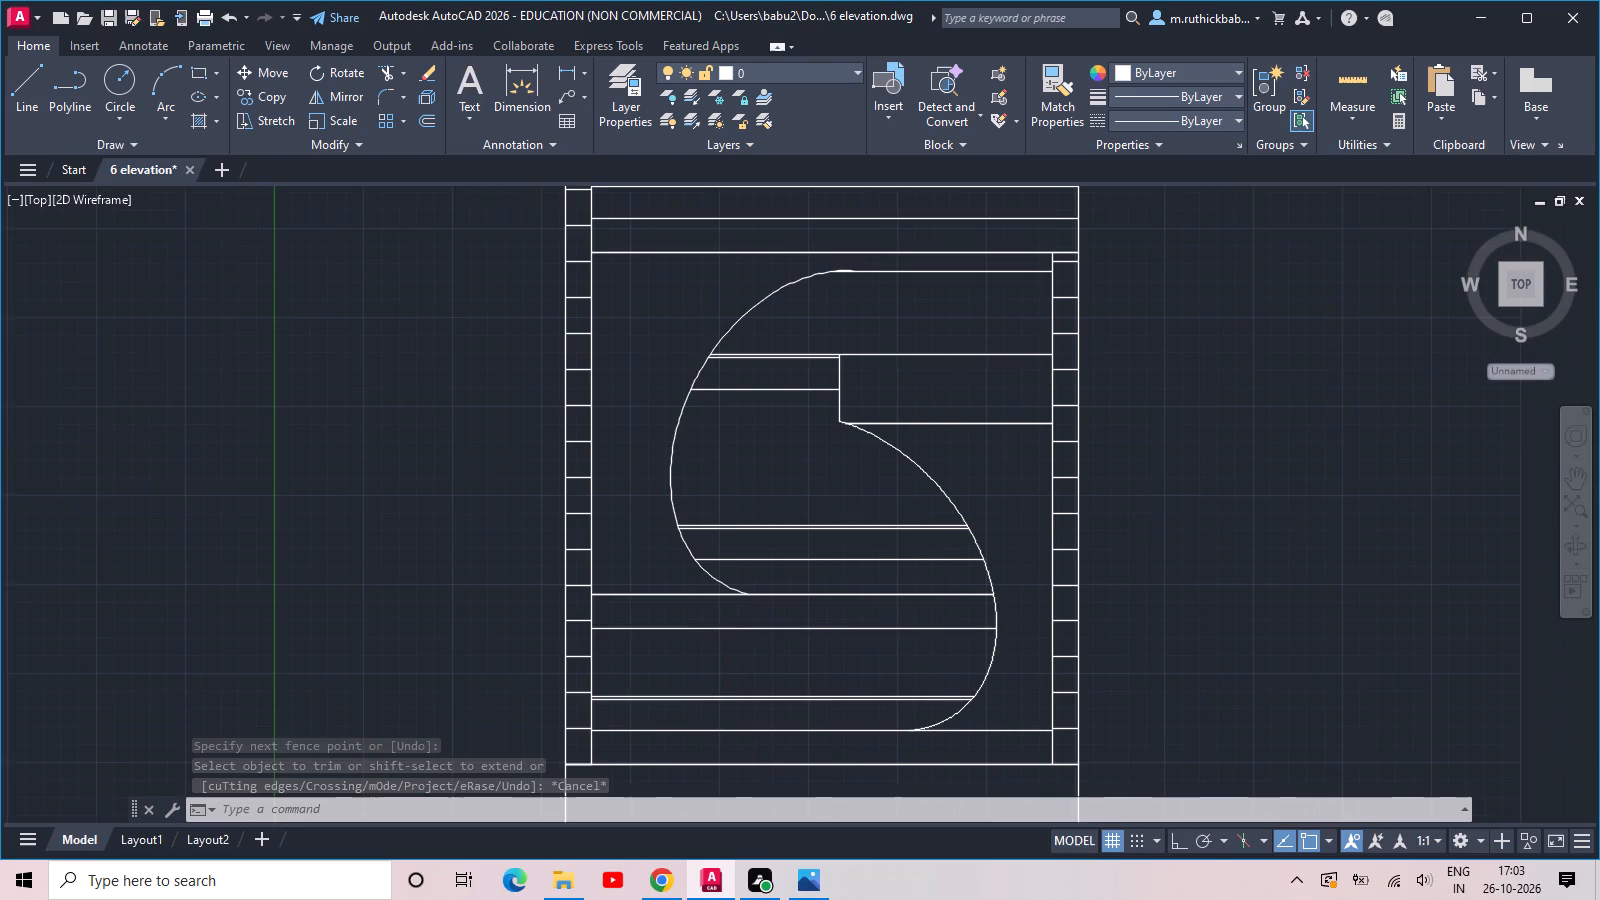
middle_drag(996, 442, 964, 448)
scroll(950, 453, up, 2)
click(975, 454)
click(955, 354)
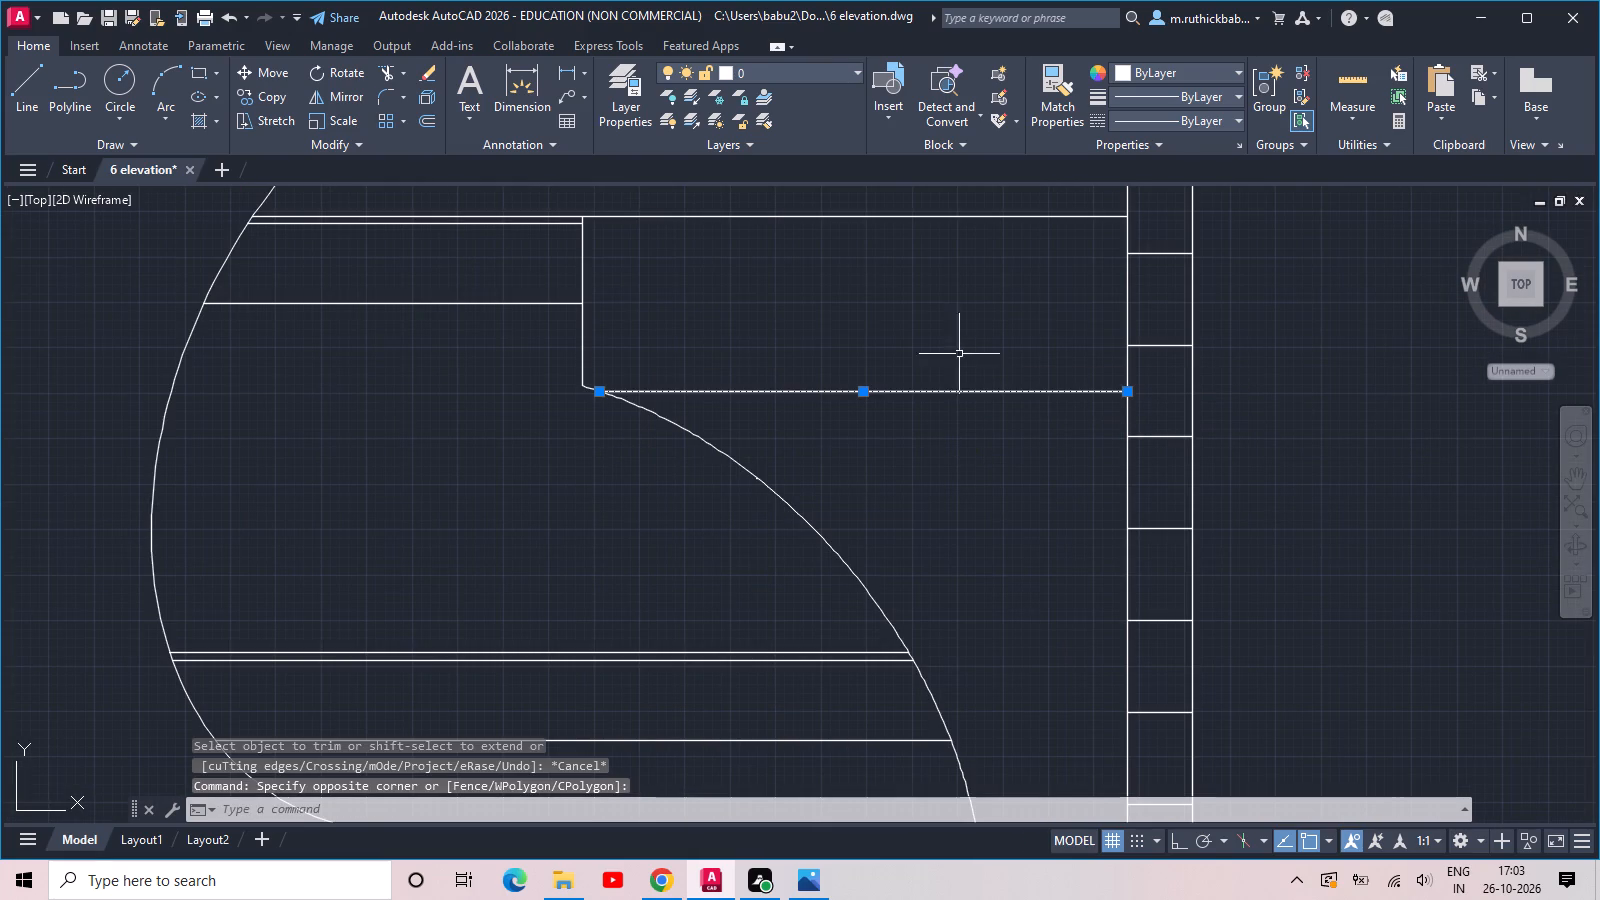
key(Delete)
Draw a vertical line from the upper ellipse's top up to the upper line of the 2" floor band above it.
scroll(1003, 330, down, 1)
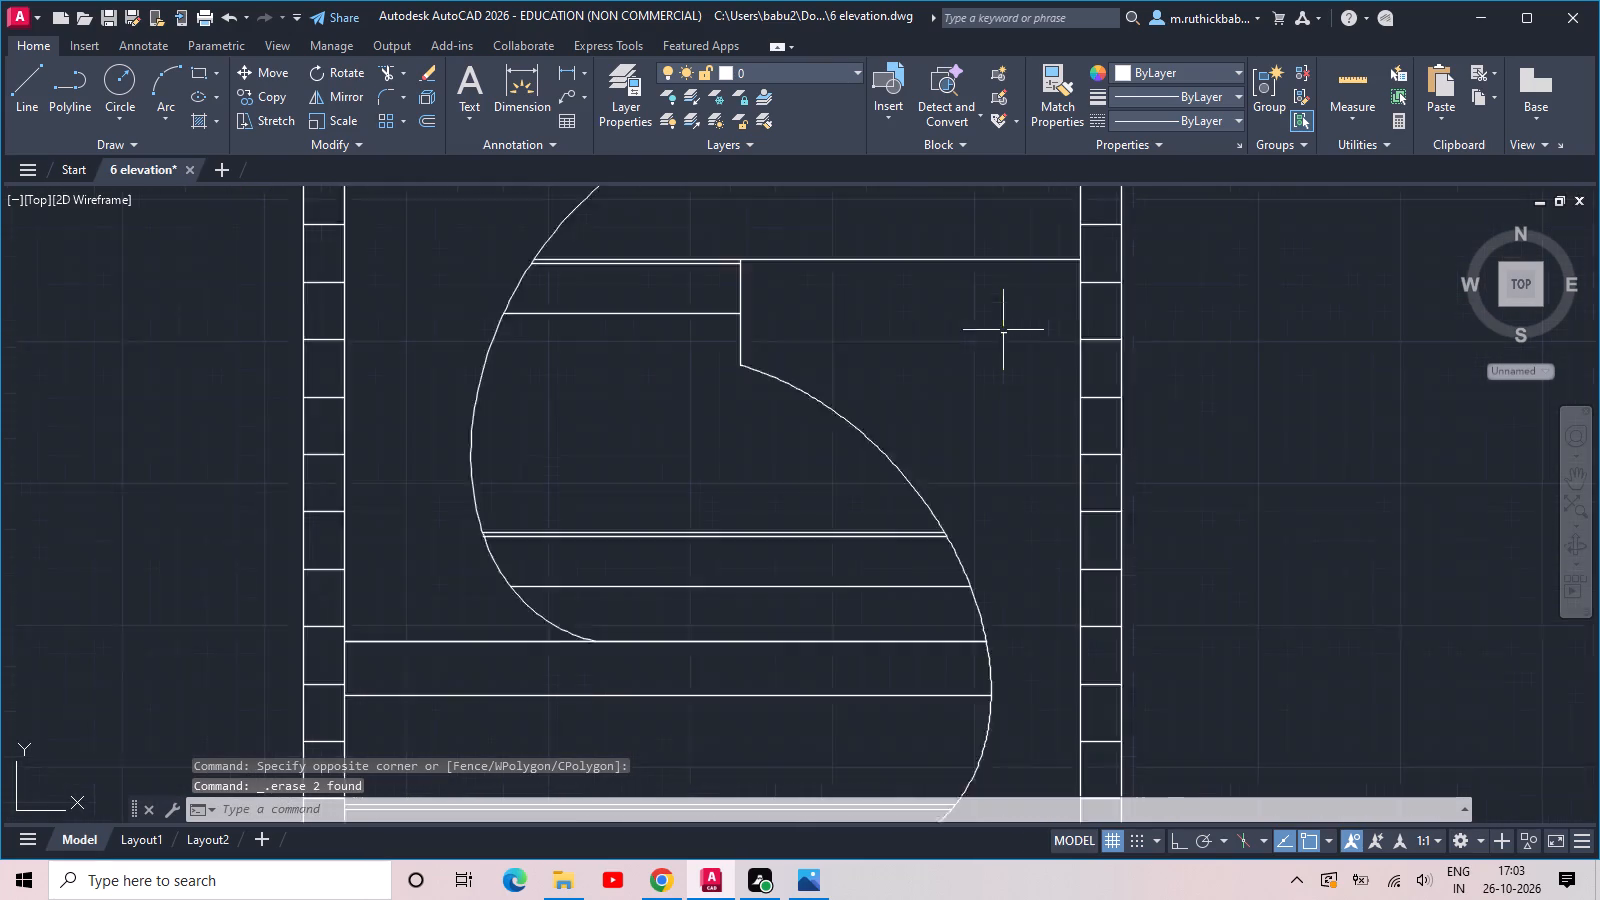
scroll(1003, 330, down, 2)
middle_drag(911, 273, 925, 406)
scroll(919, 375, up, 2)
text(l)
key(space)
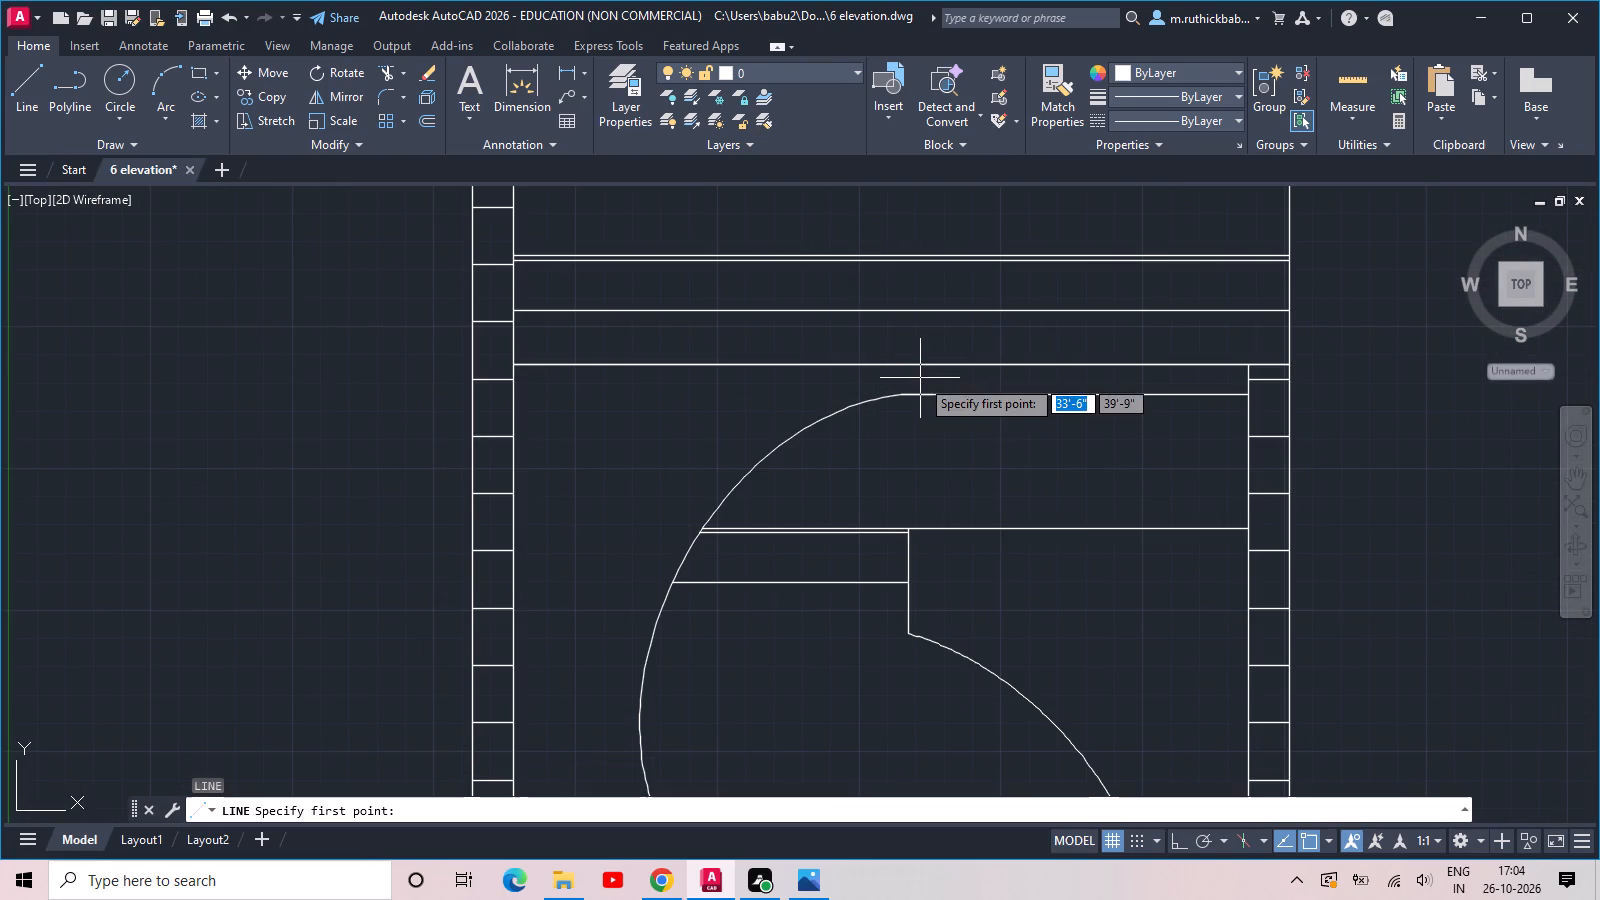
click(912, 397)
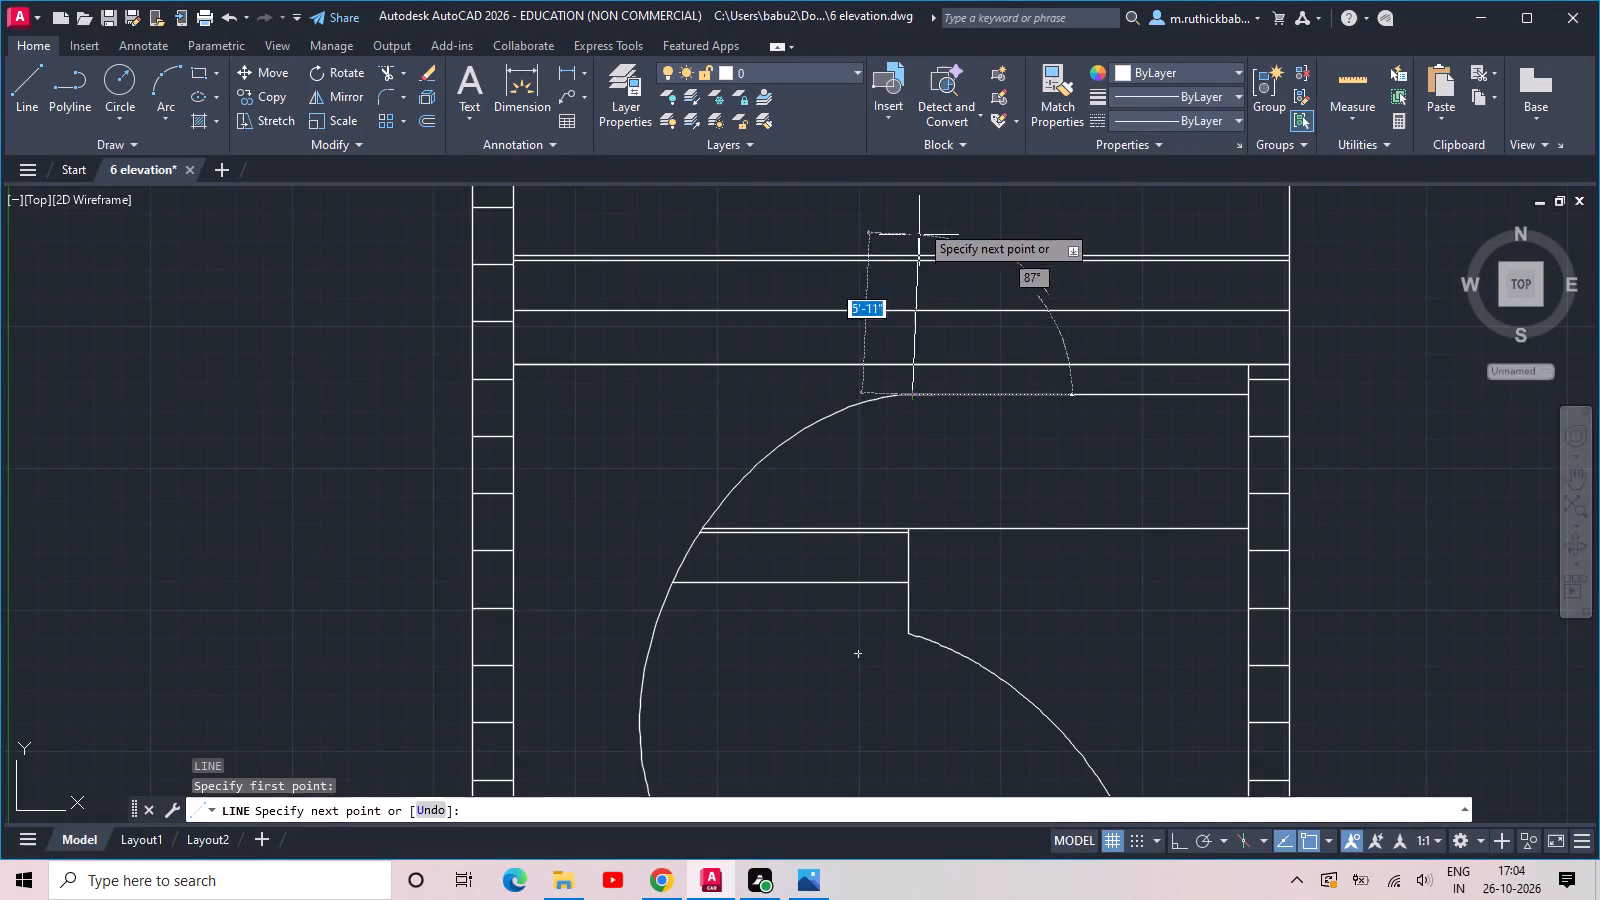
click(911, 253)
key(Escape)
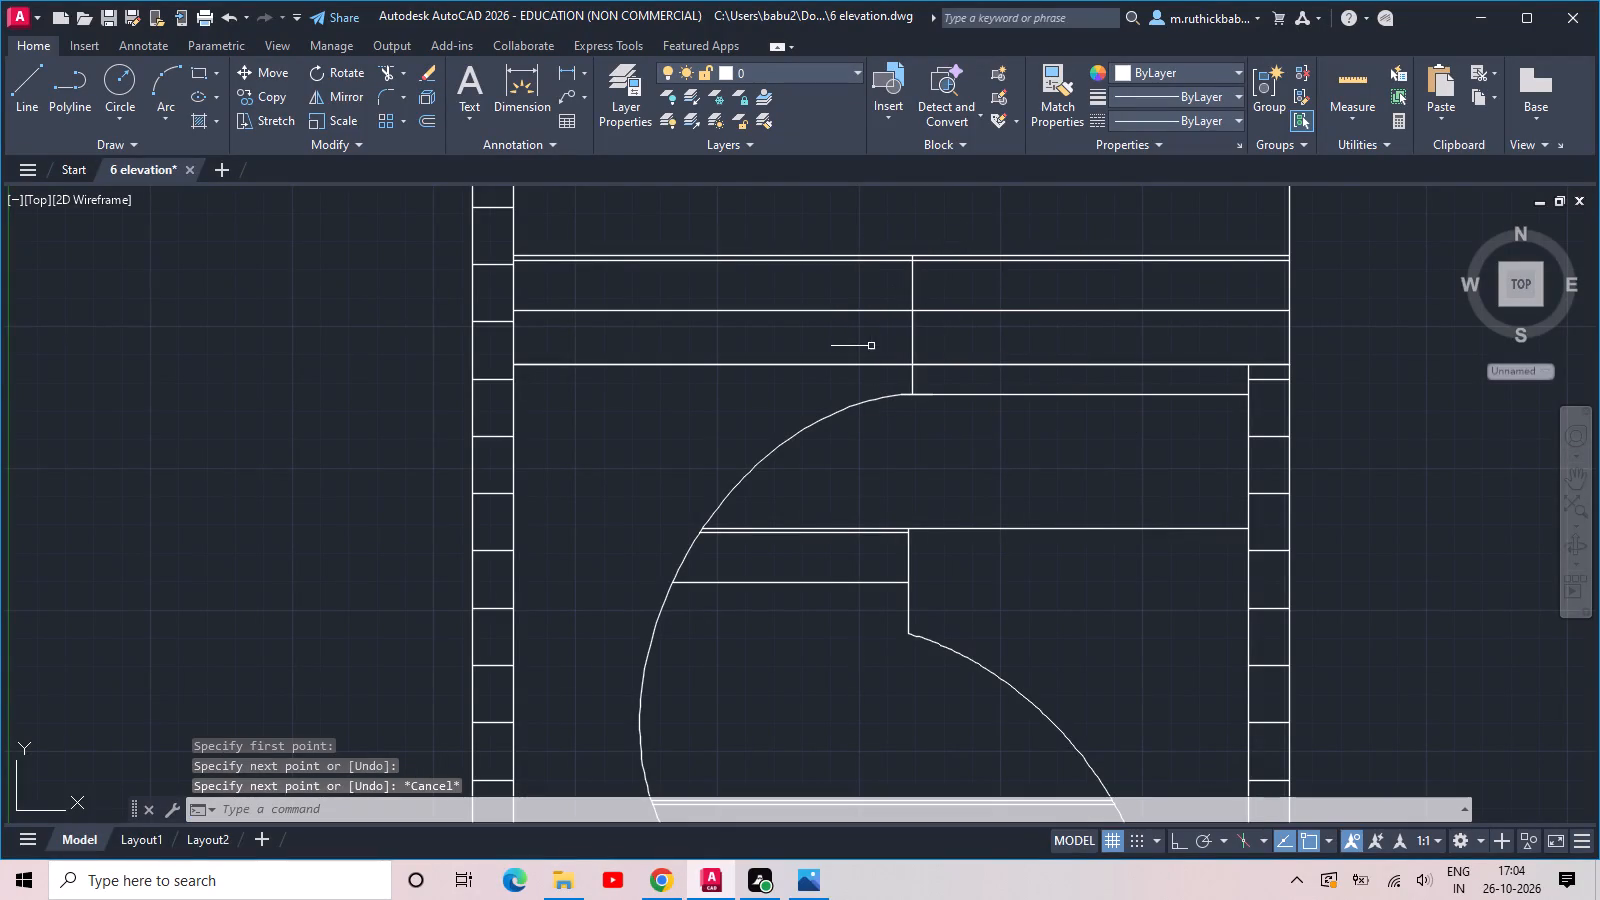
Trim the floor and band lines above the upper ellipse left of the new vertical line.
text(tr)
key(space)
key(space)
drag(772, 396, 787, 345)
drag(801, 221, 800, 245)
click(744, 400)
scroll(744, 400, down, 2)
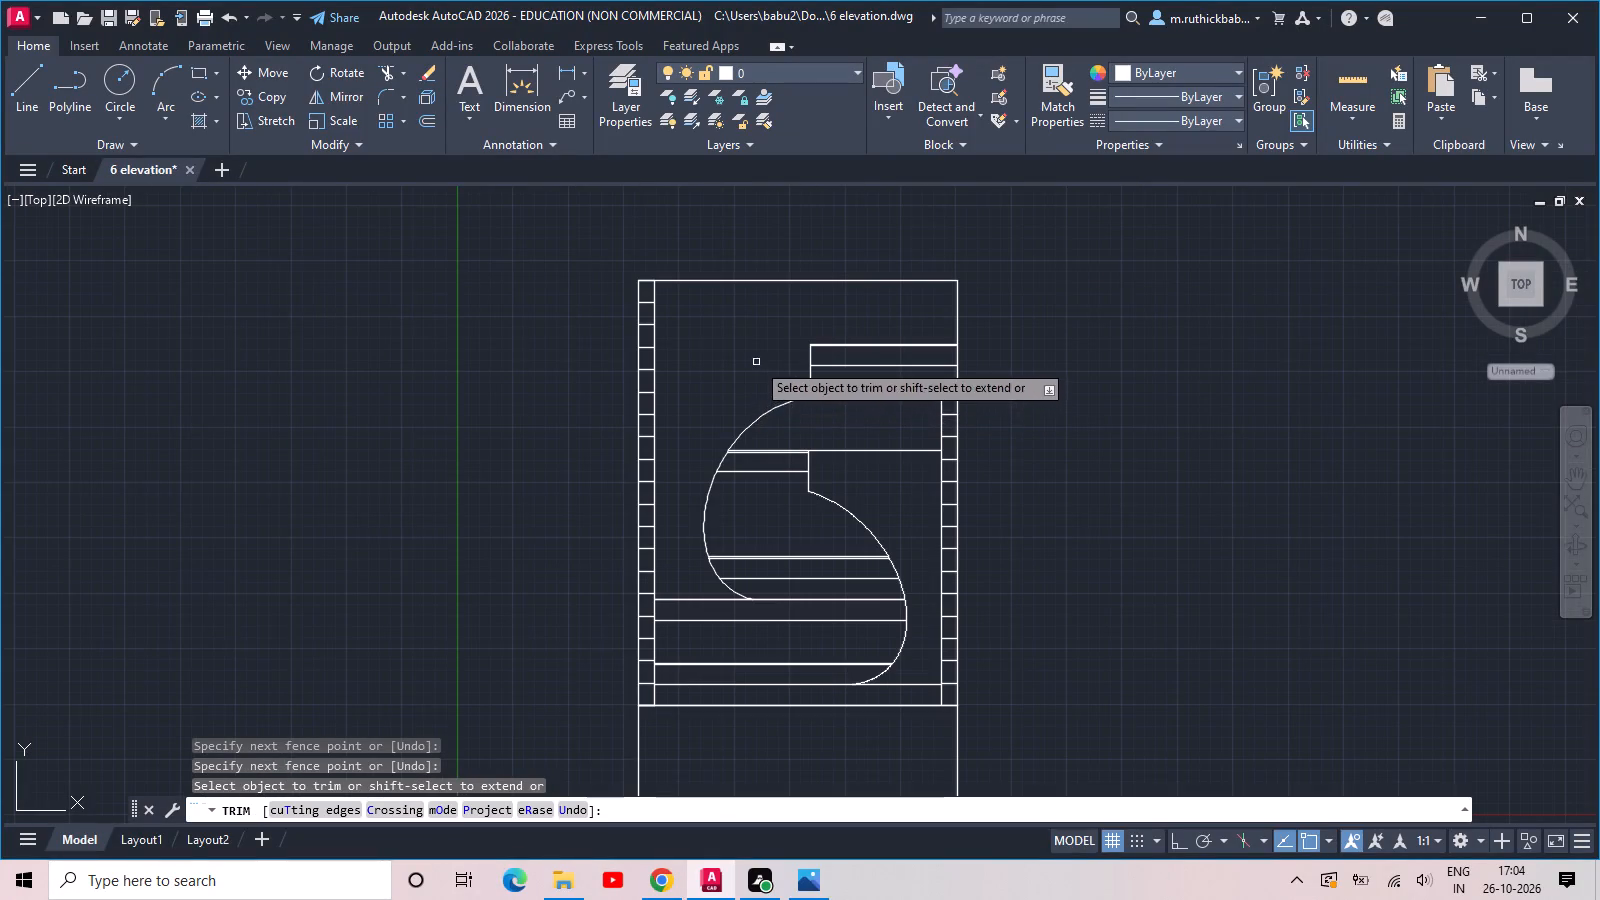
middle_drag(756, 362, 788, 443)
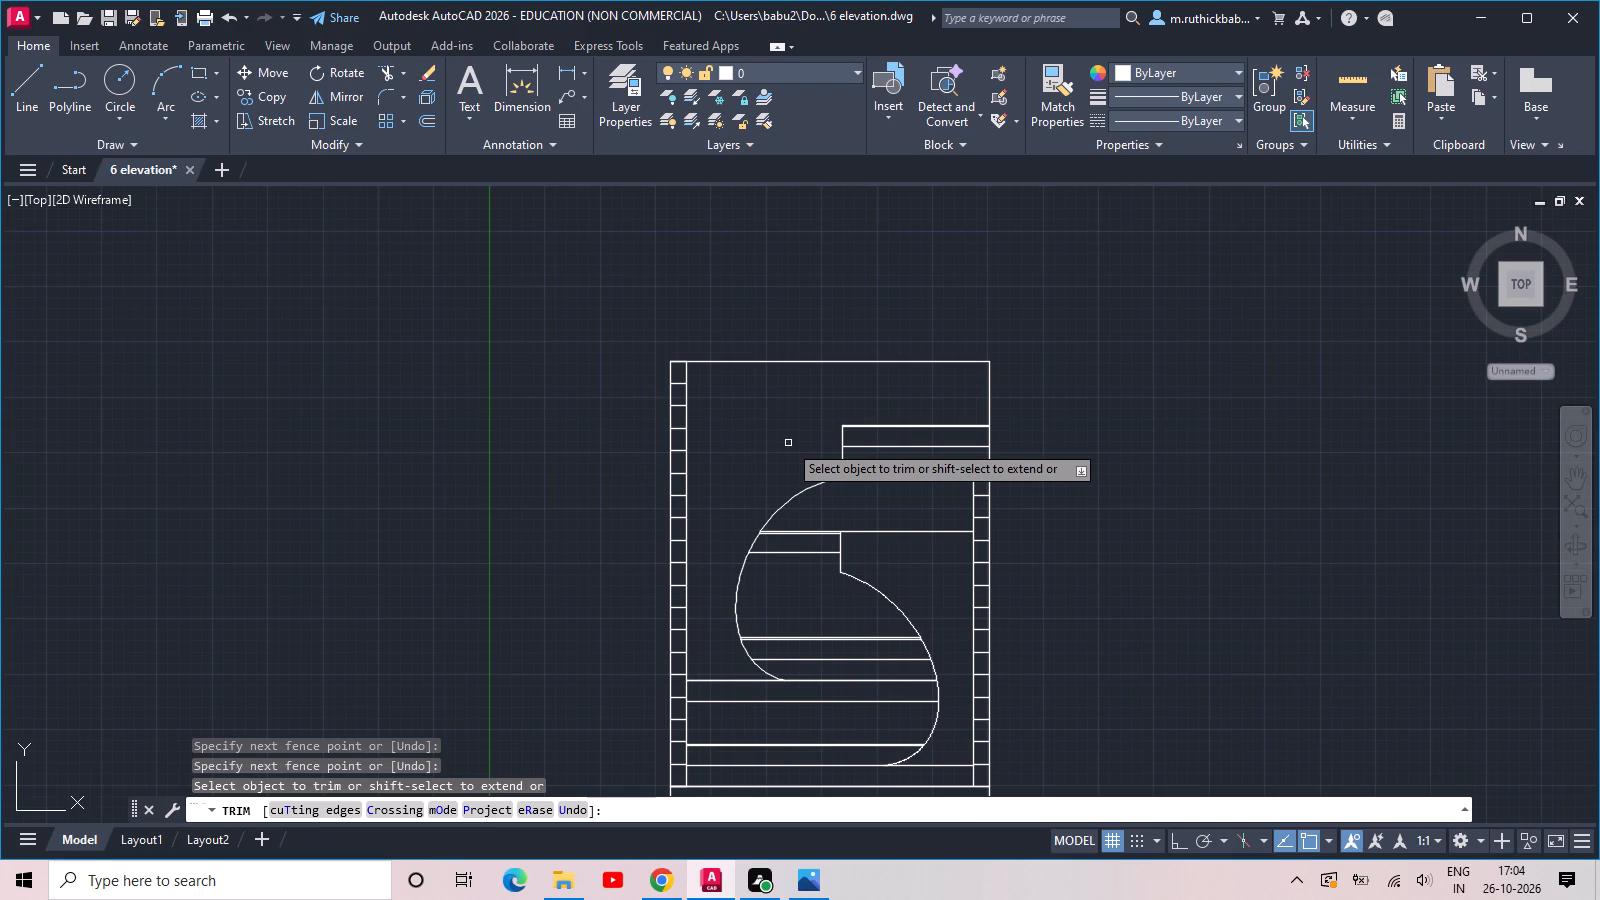
key(Escape)
Pull the upper ellipse arc's upper end back to the new vertical line.
click(818, 492)
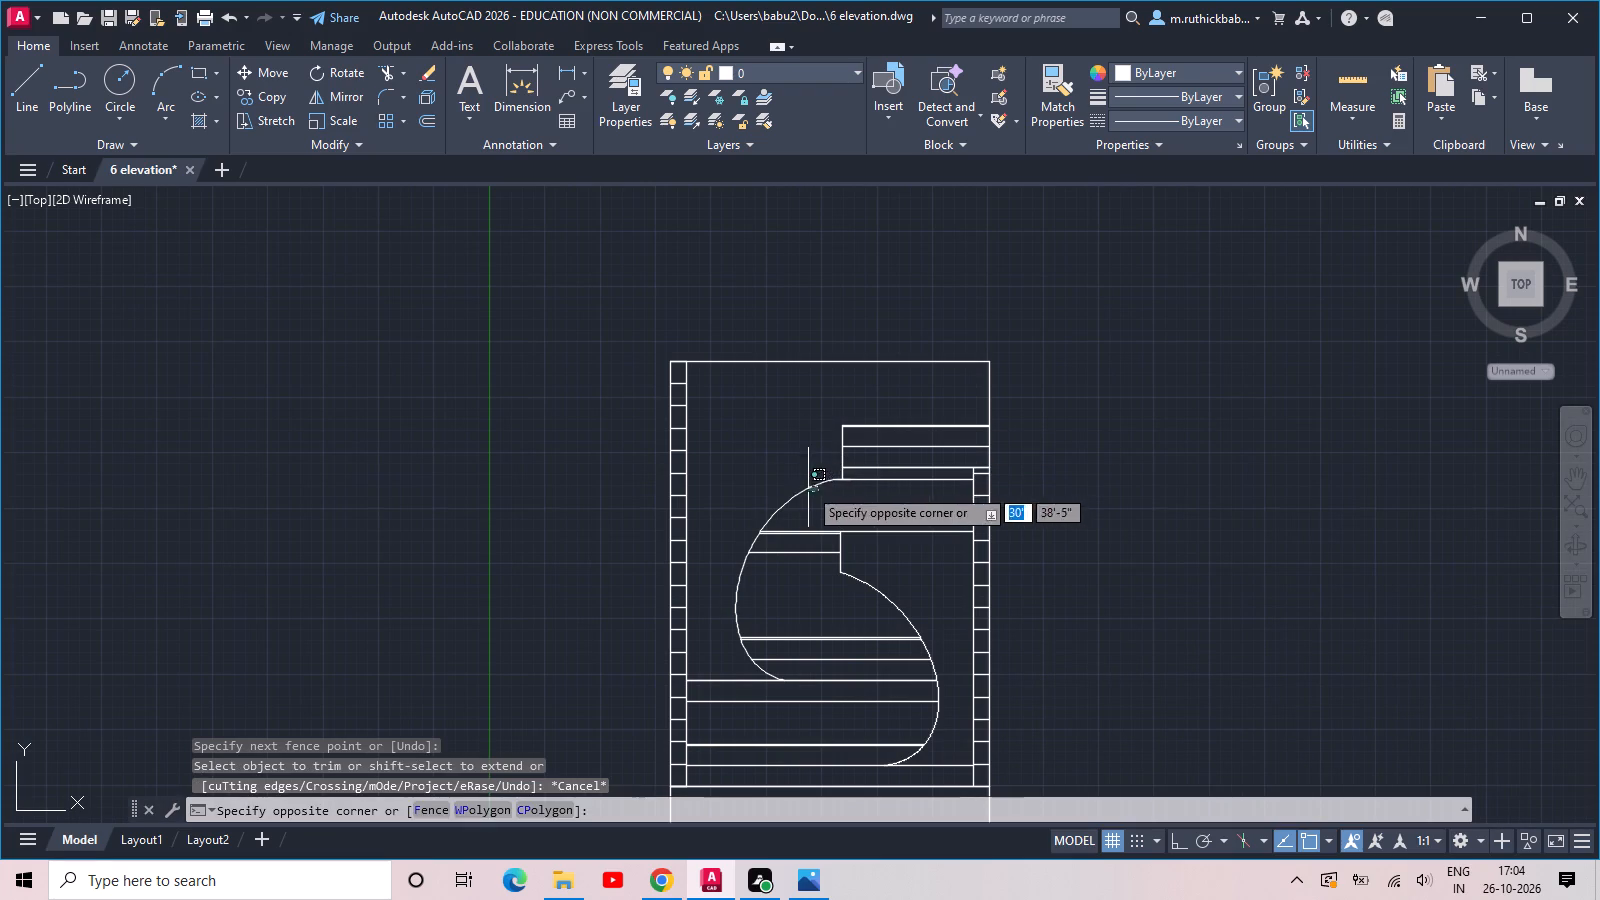
click(808, 487)
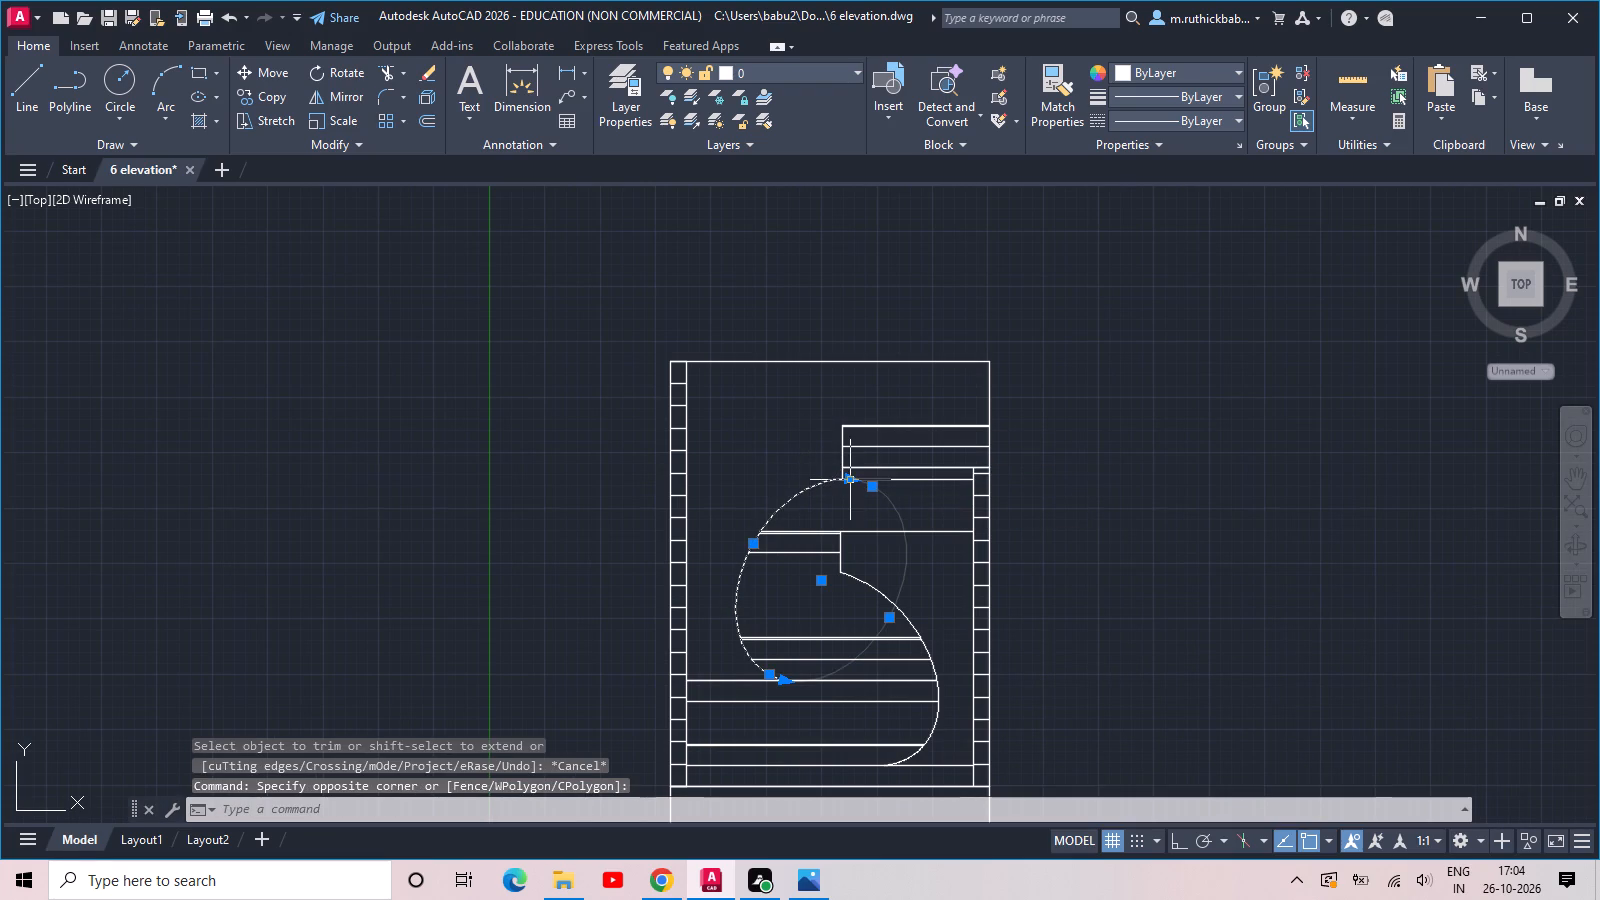
click(847, 476)
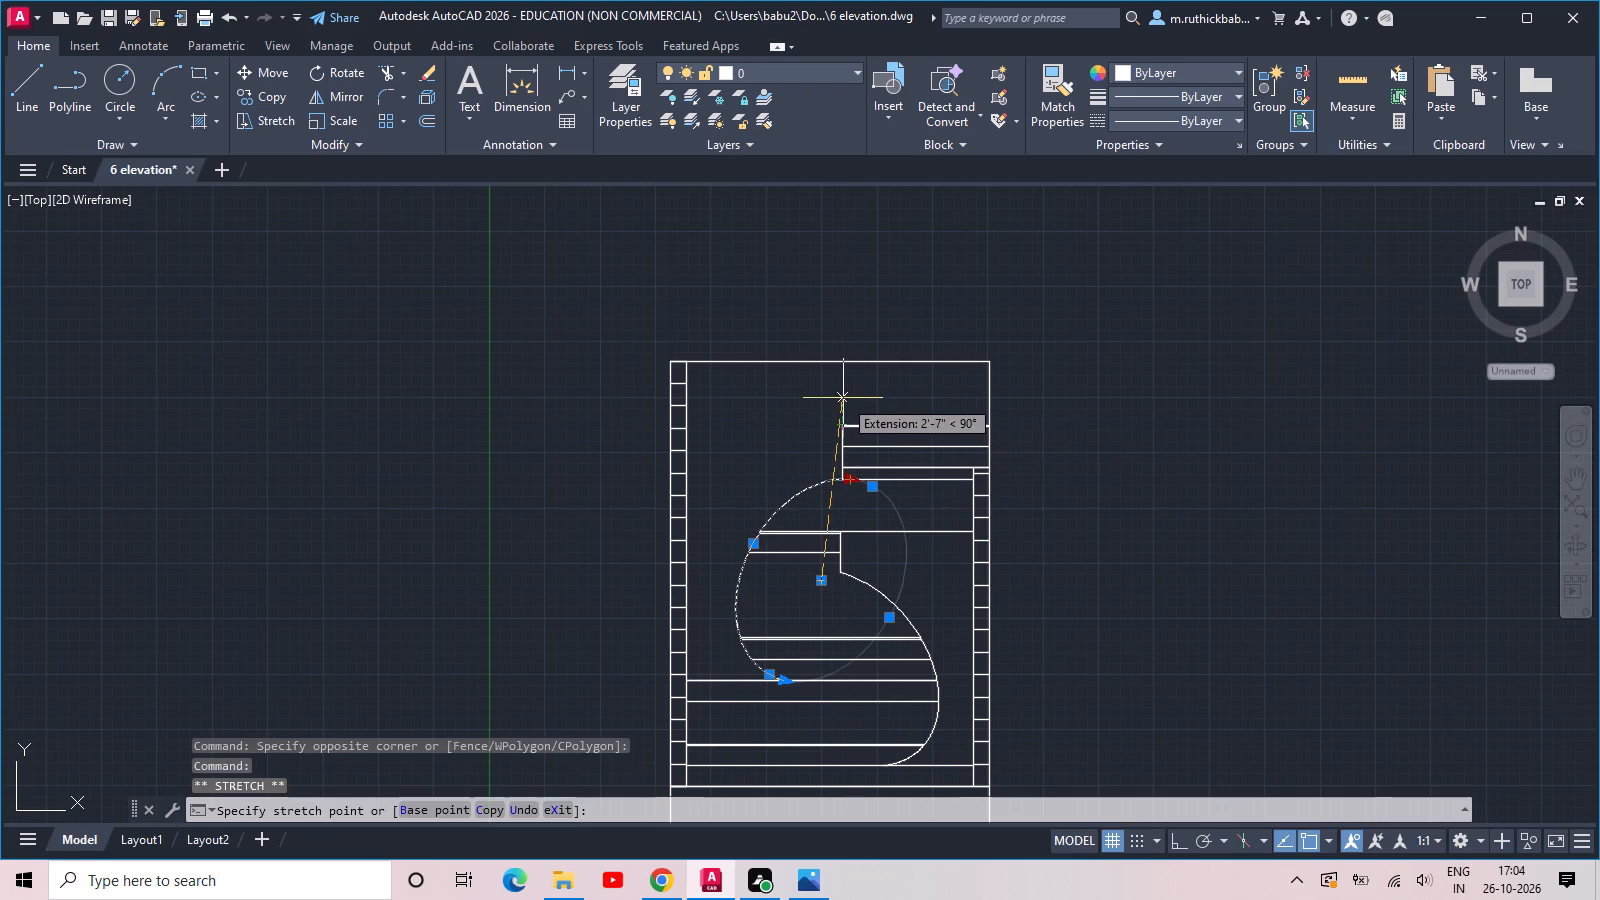
click(843, 407)
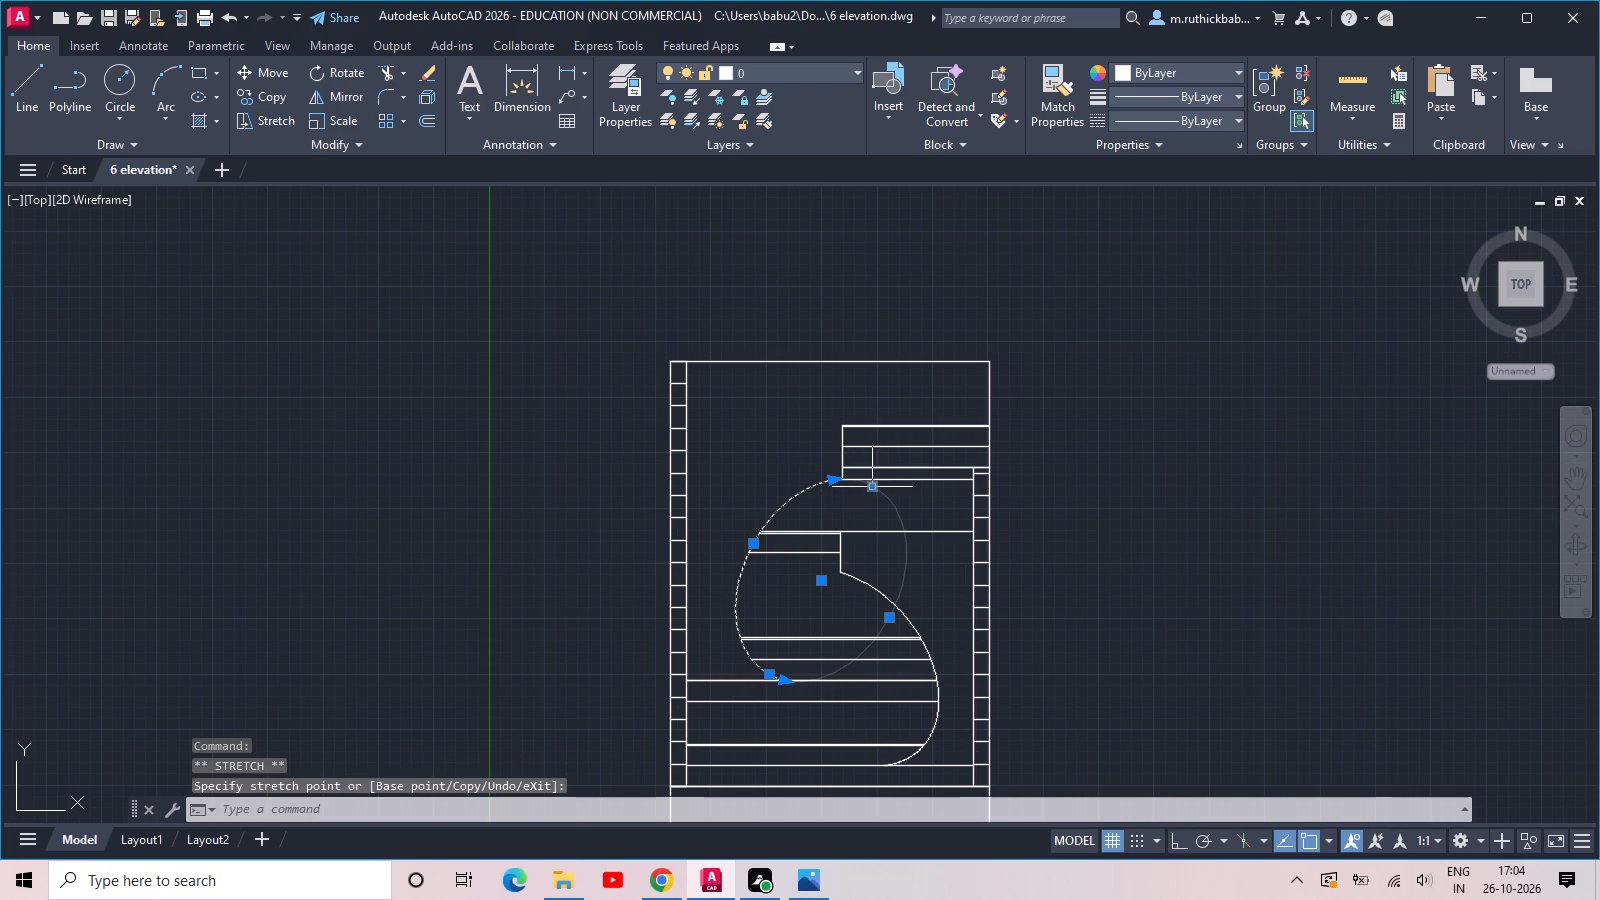
Reshape the upper ellipse arc by stretching its left axis point outward and its top axis point to the vertical line's upper end.
click(872, 490)
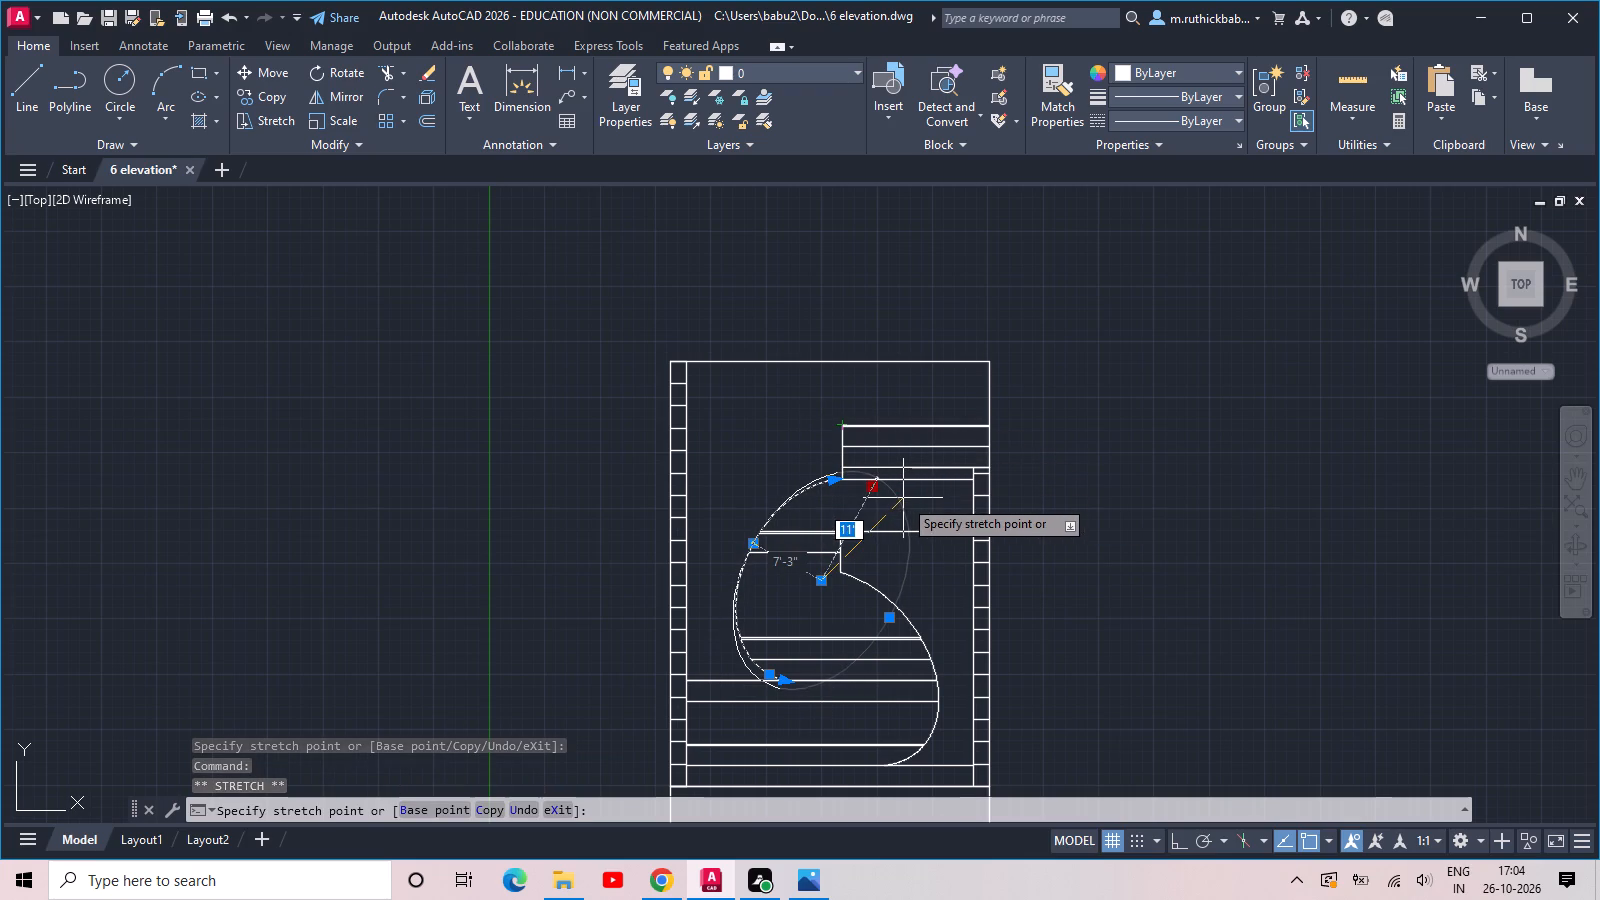
key(Escape)
click(755, 543)
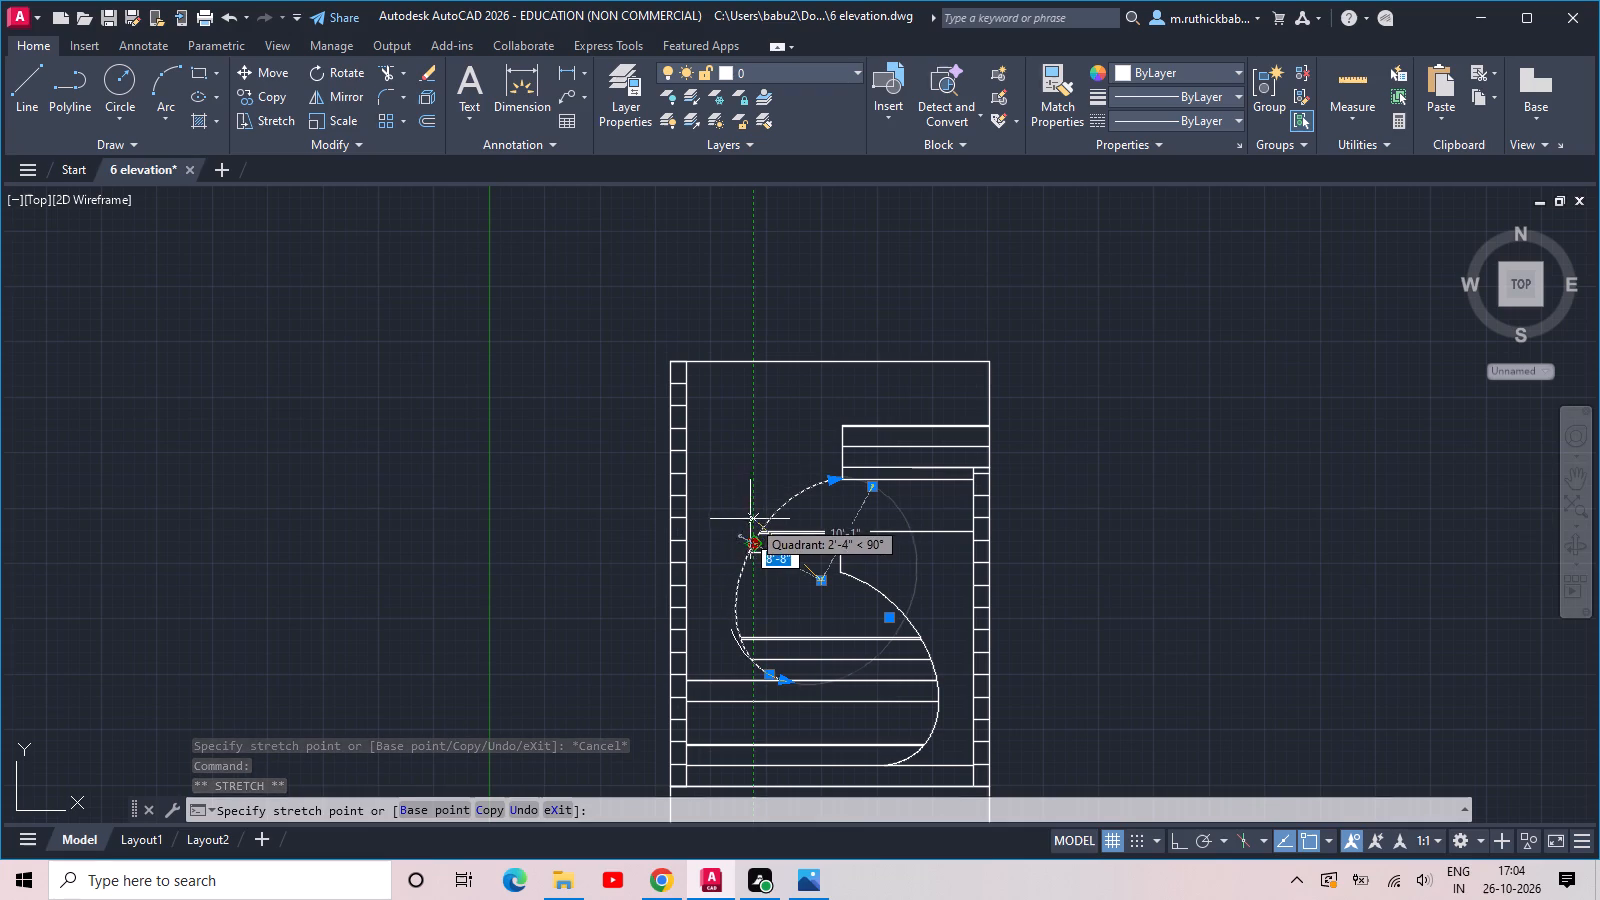
click(741, 510)
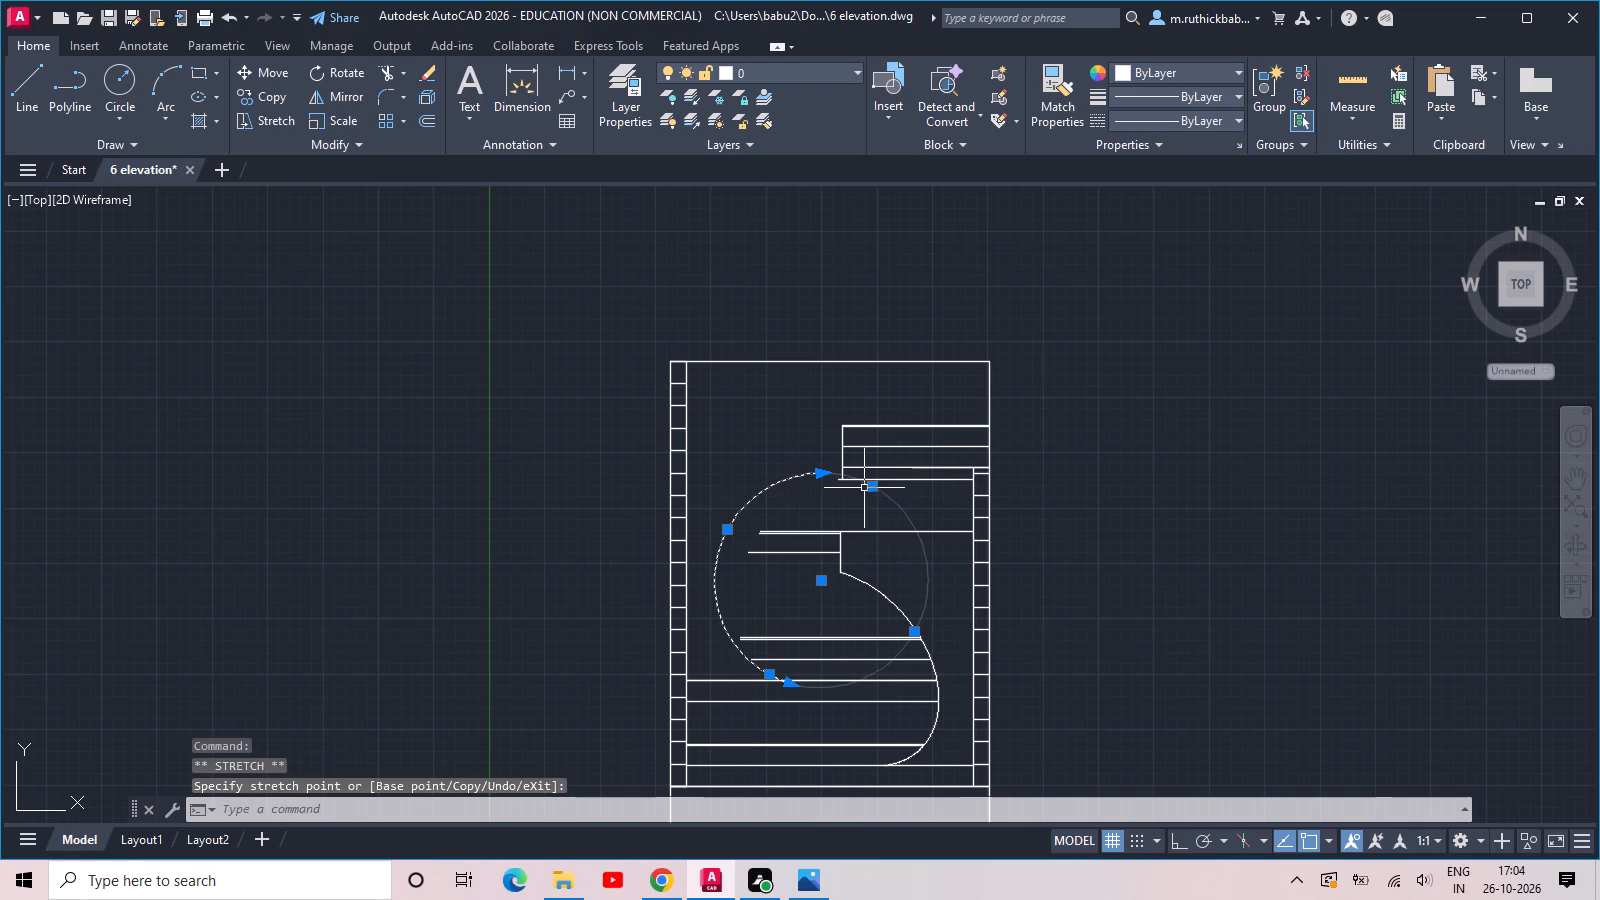
click(874, 485)
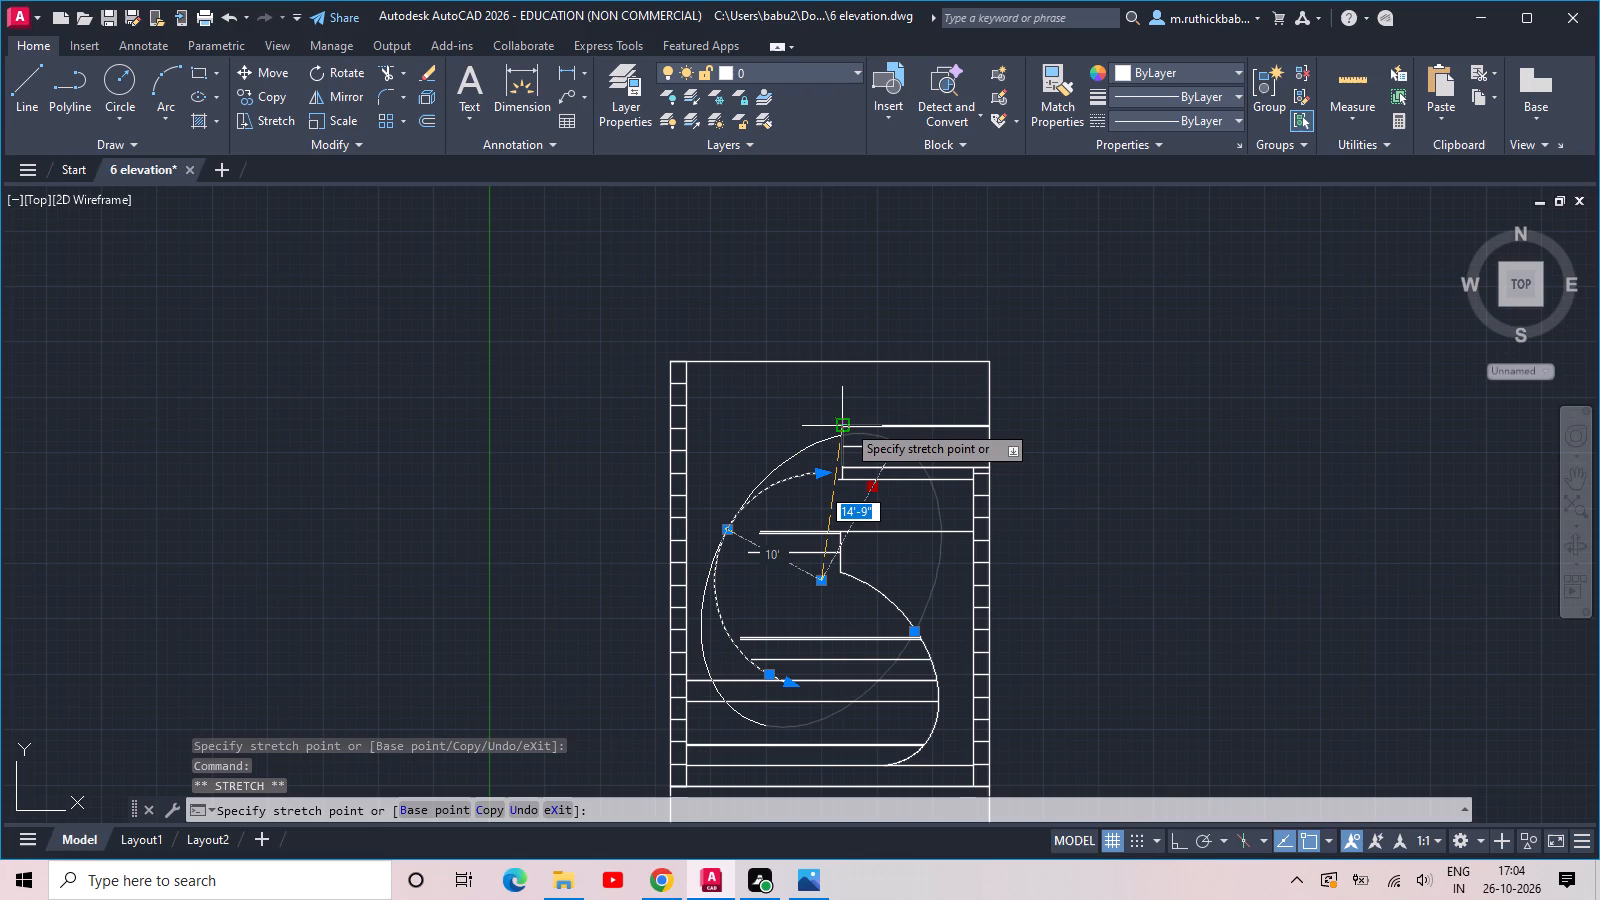
click(846, 423)
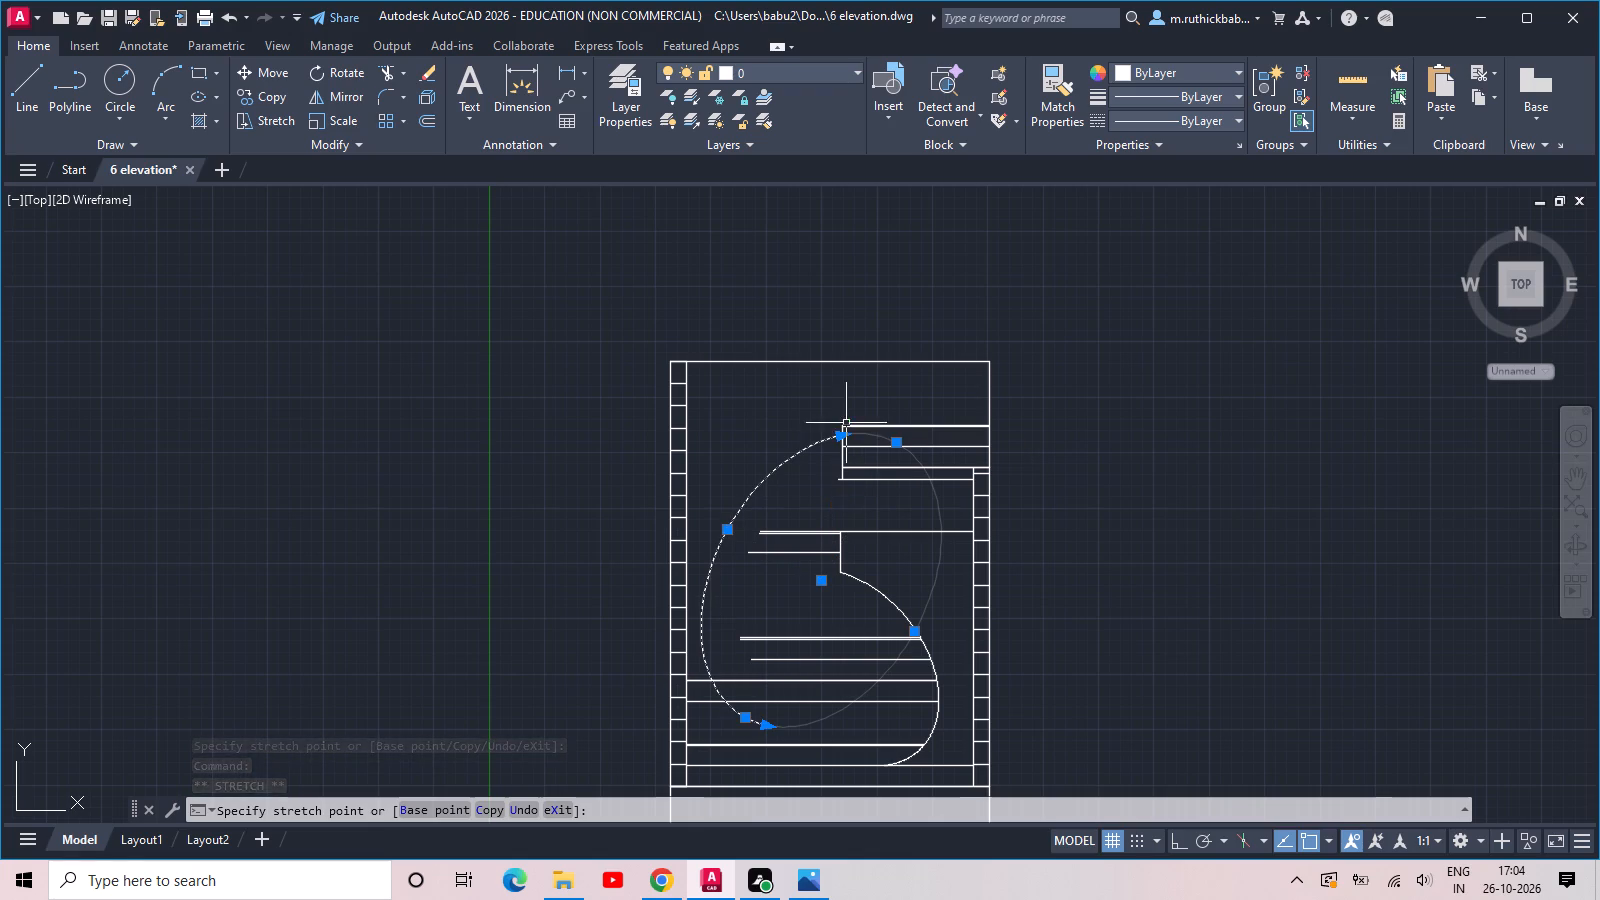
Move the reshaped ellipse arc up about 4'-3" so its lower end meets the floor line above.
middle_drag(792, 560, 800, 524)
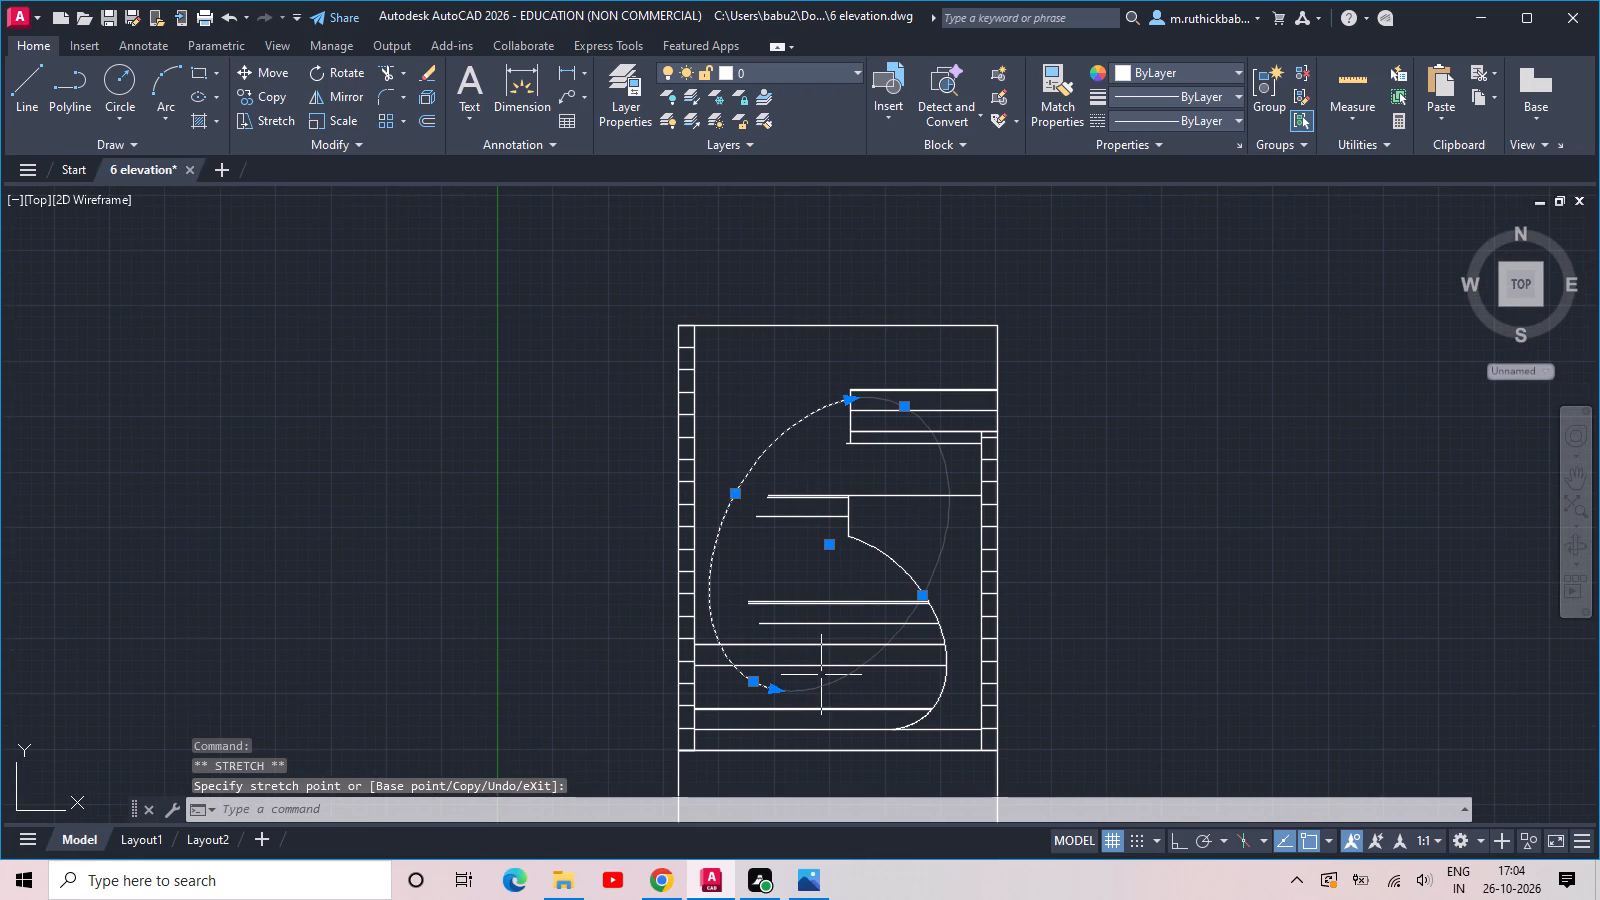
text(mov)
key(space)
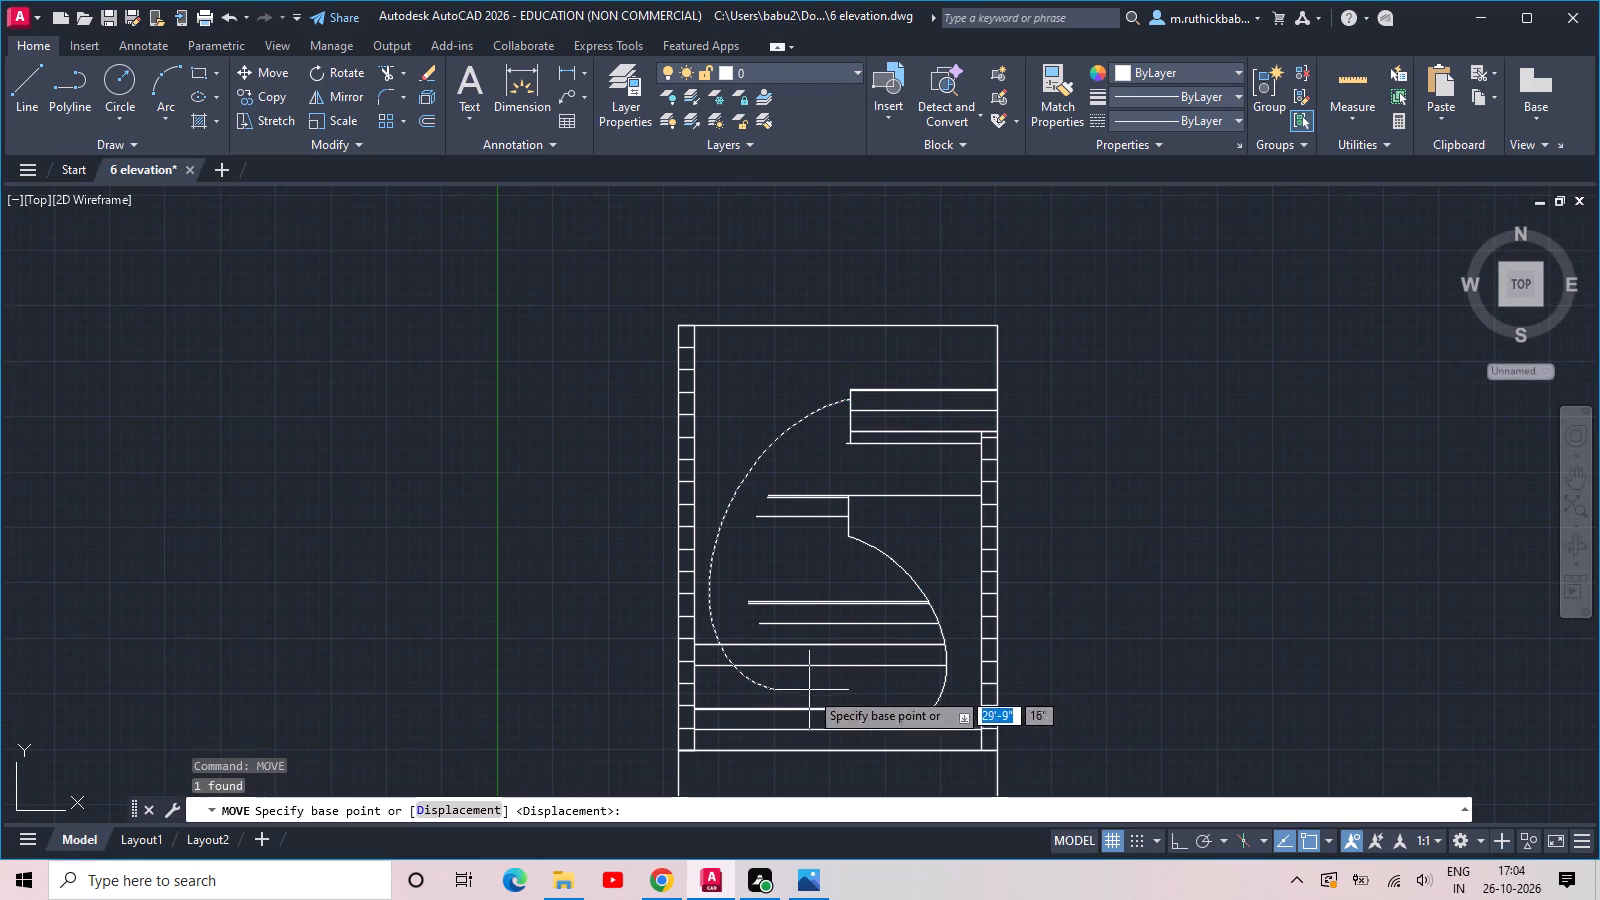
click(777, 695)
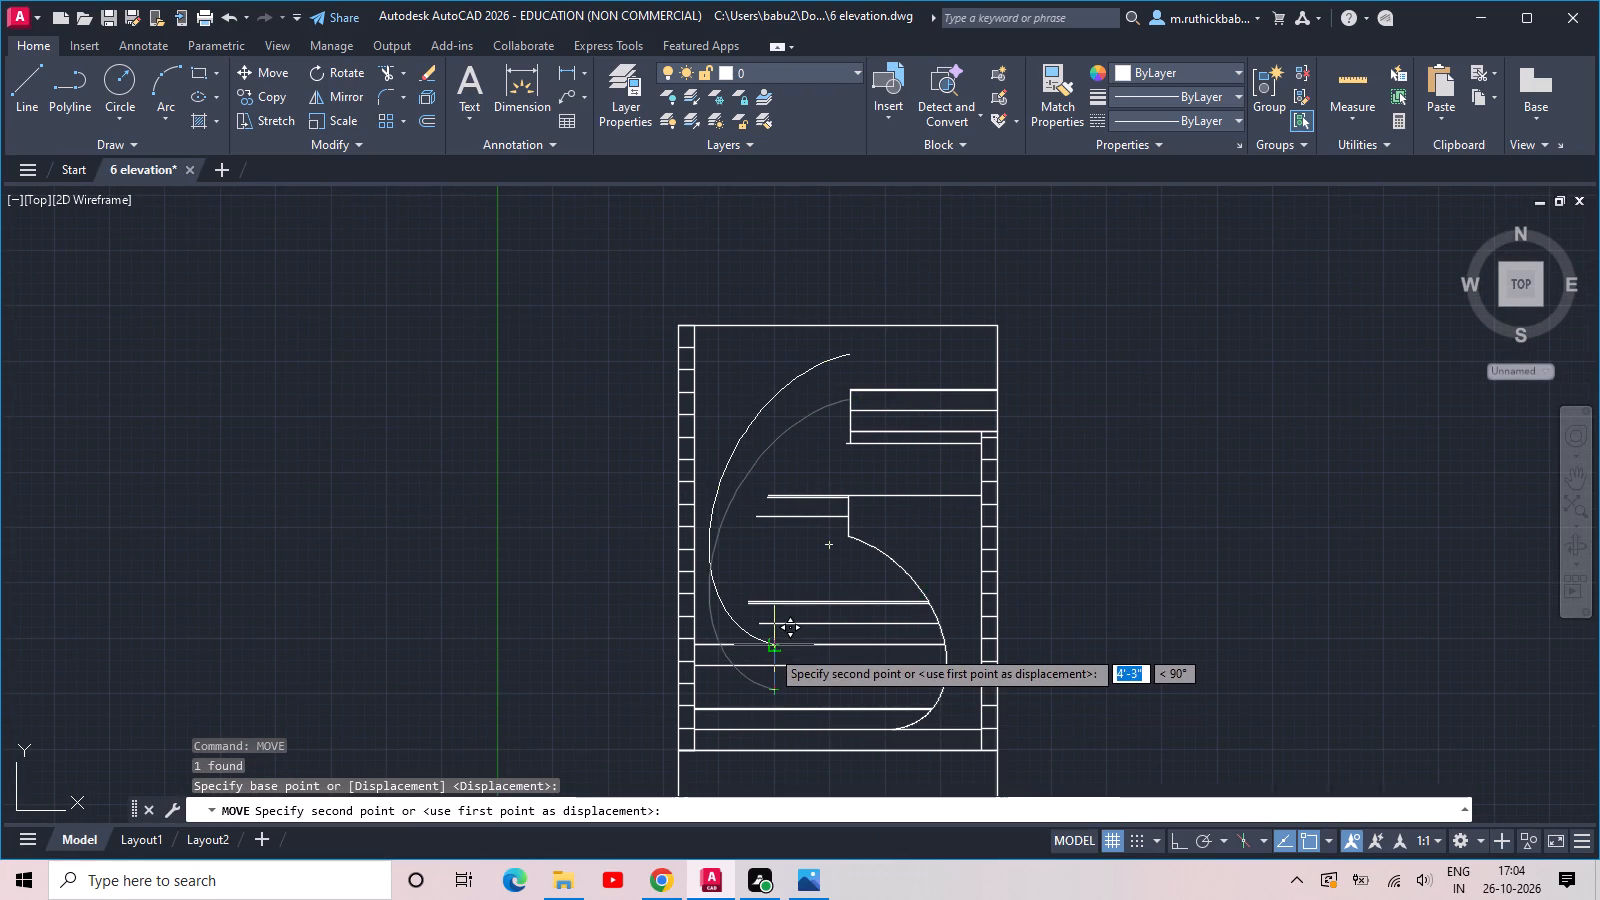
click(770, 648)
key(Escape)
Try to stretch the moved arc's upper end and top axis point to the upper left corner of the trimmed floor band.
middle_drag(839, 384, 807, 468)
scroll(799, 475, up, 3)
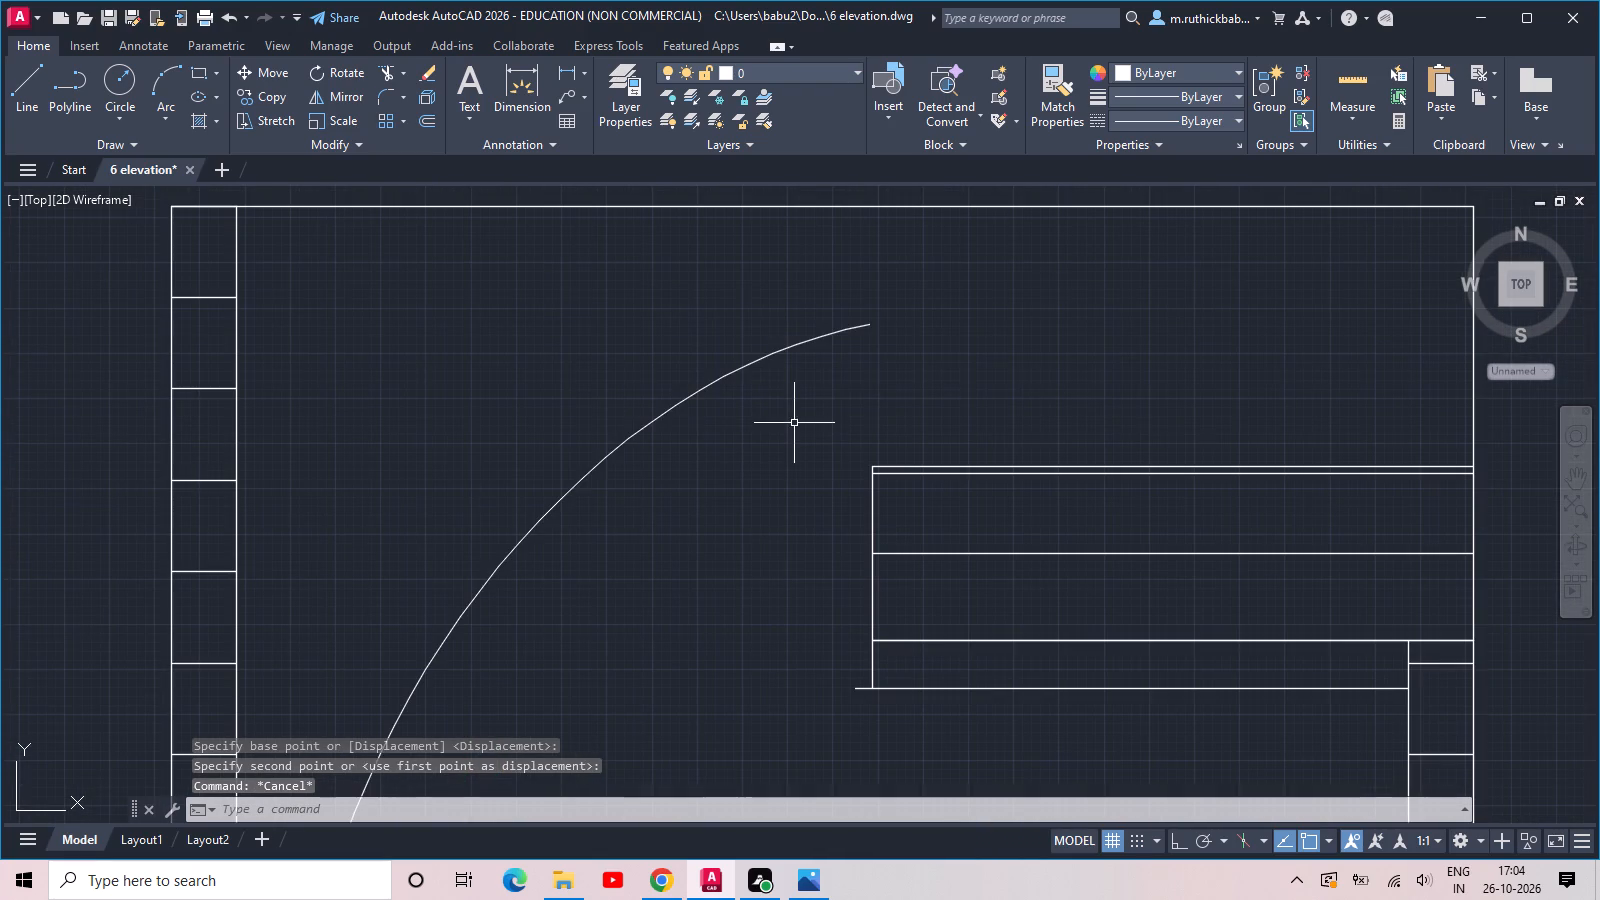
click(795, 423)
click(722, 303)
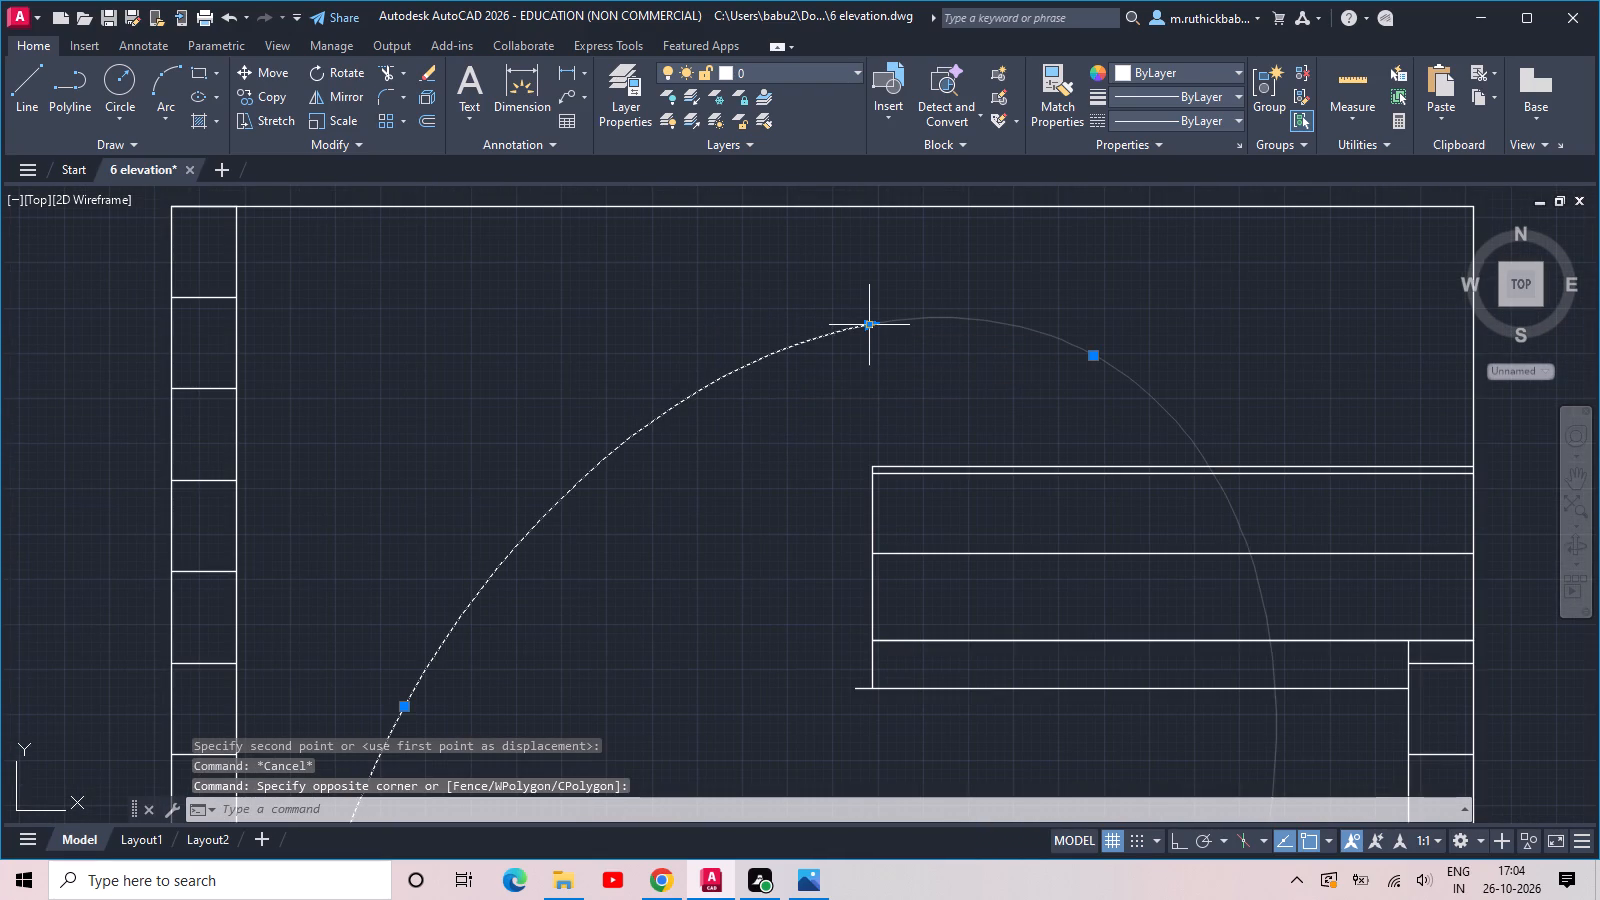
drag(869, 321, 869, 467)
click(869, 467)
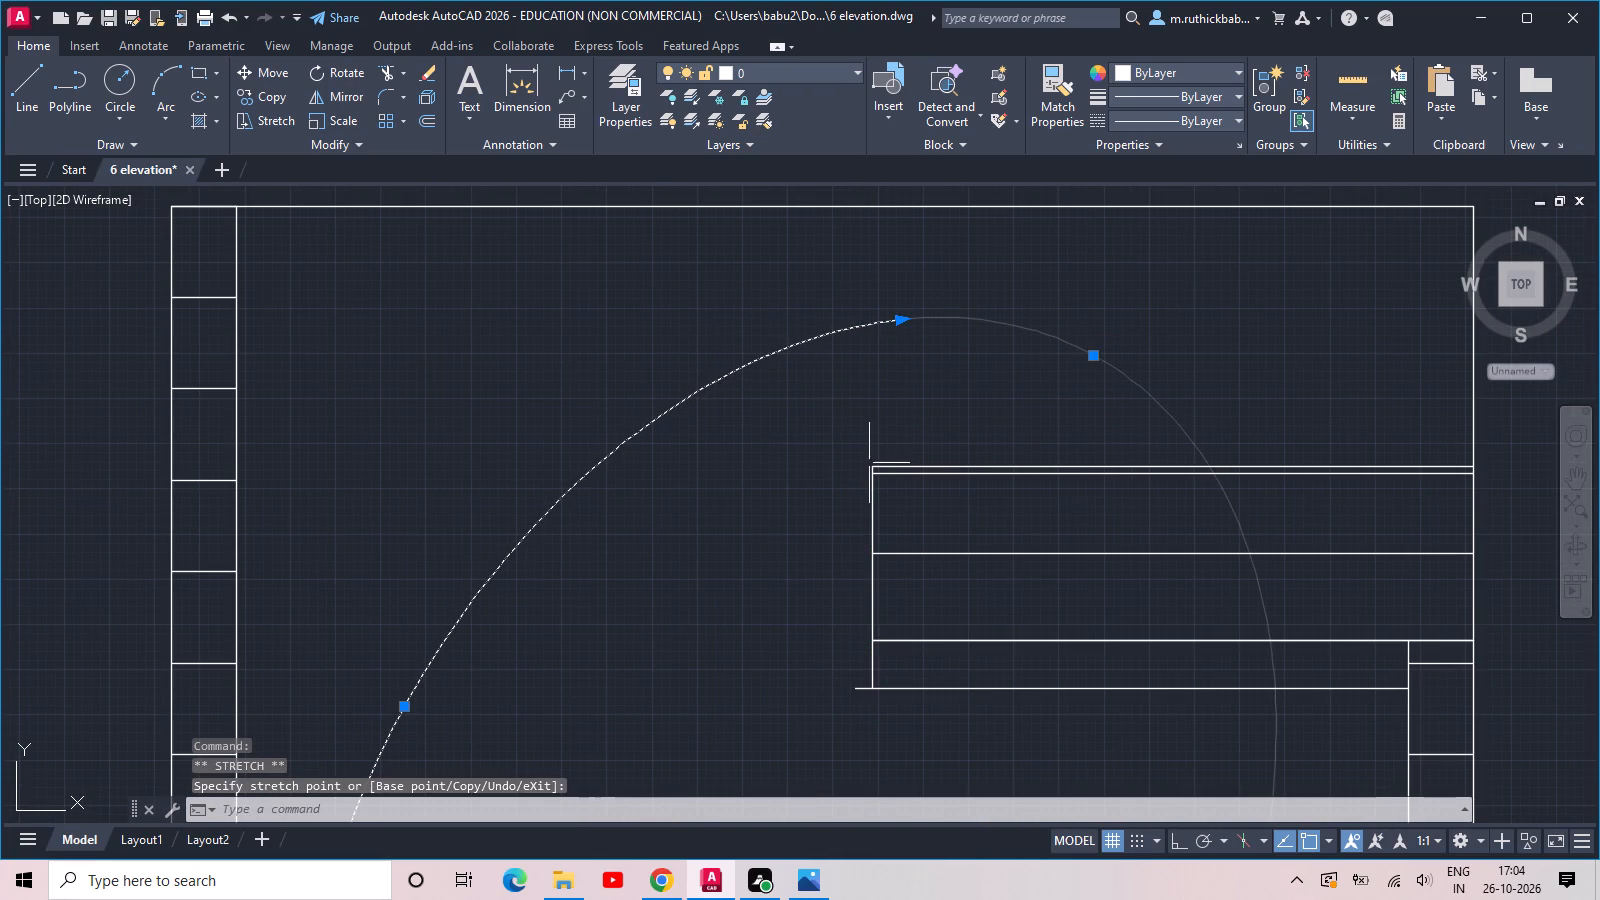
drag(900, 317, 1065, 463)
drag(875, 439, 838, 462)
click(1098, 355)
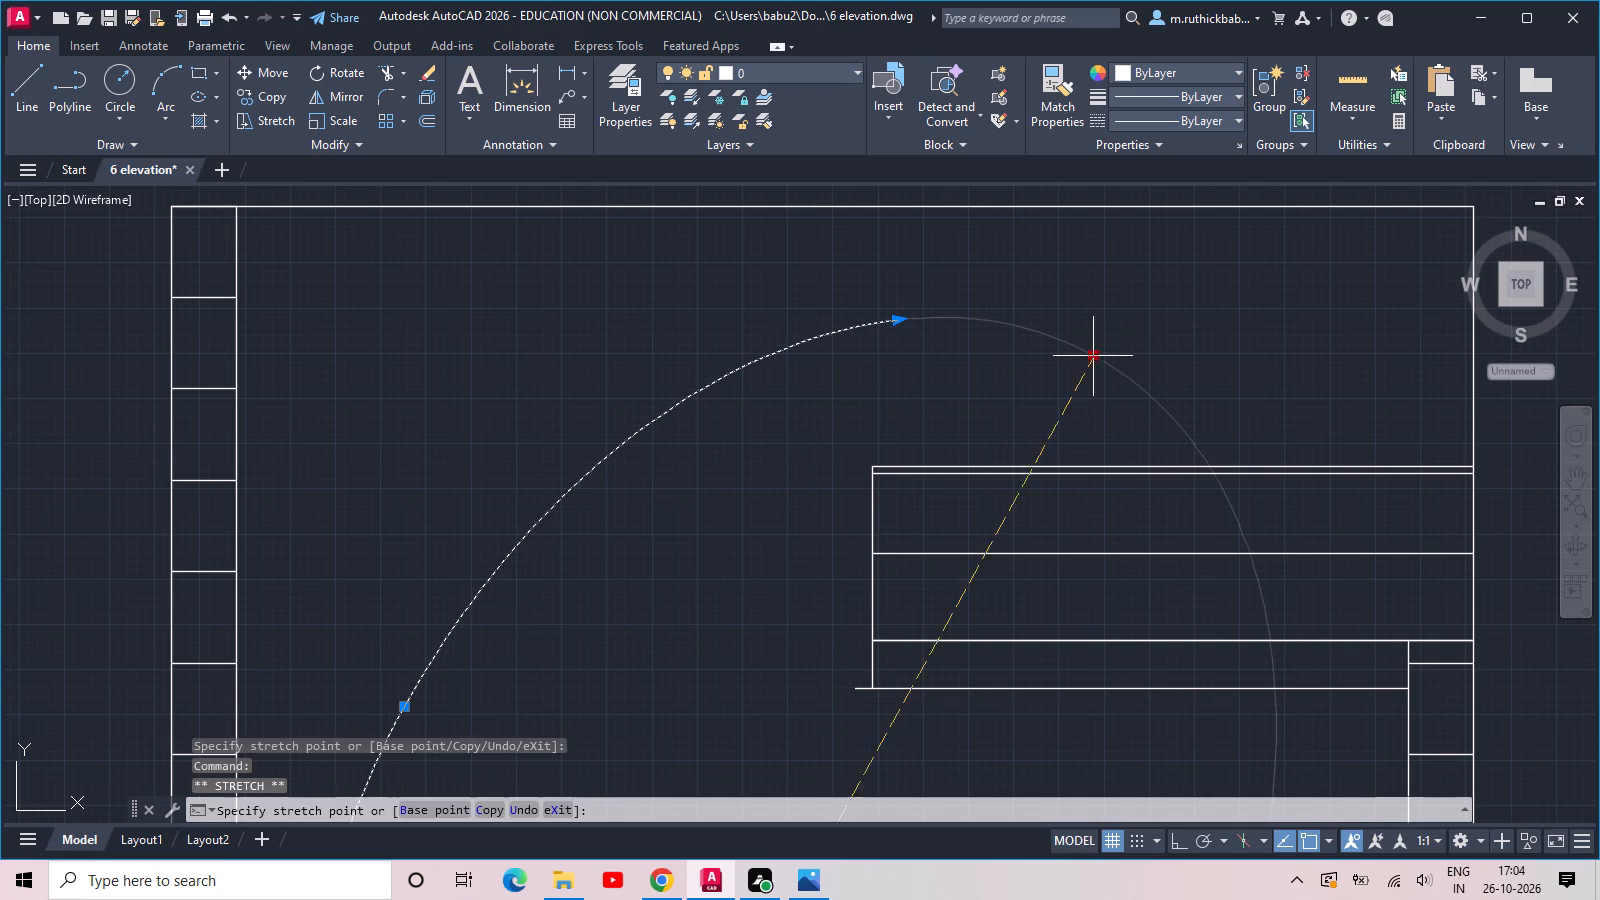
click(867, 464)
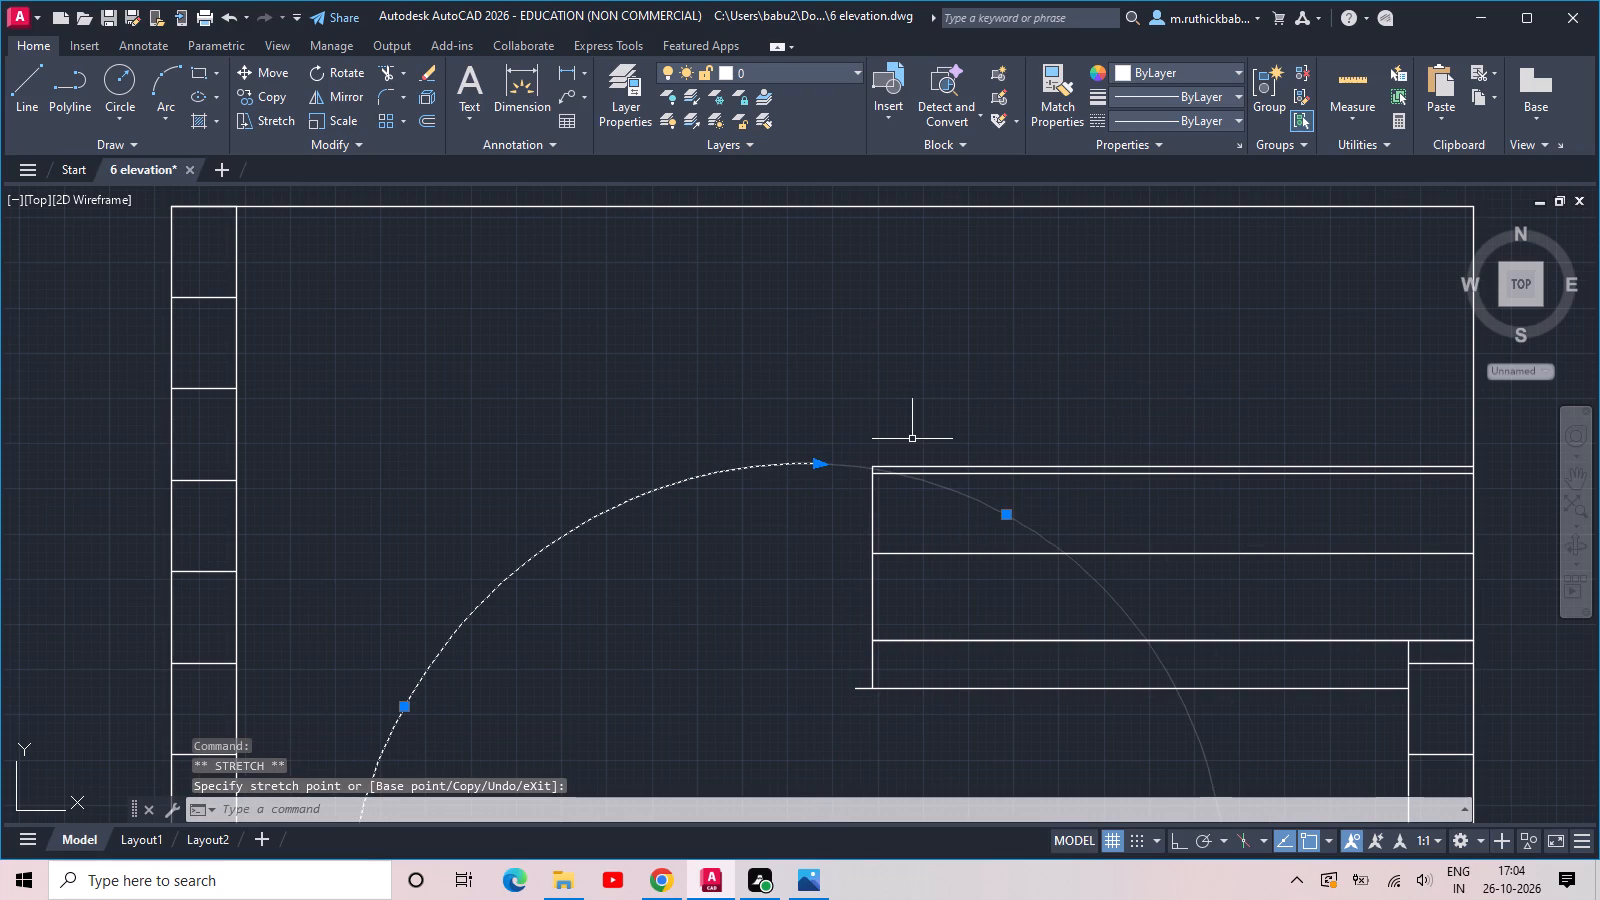
Undo the recent stretches and move of the upper ellipse arc, back to its shape before those edits.
middle_drag(913, 439, 903, 266)
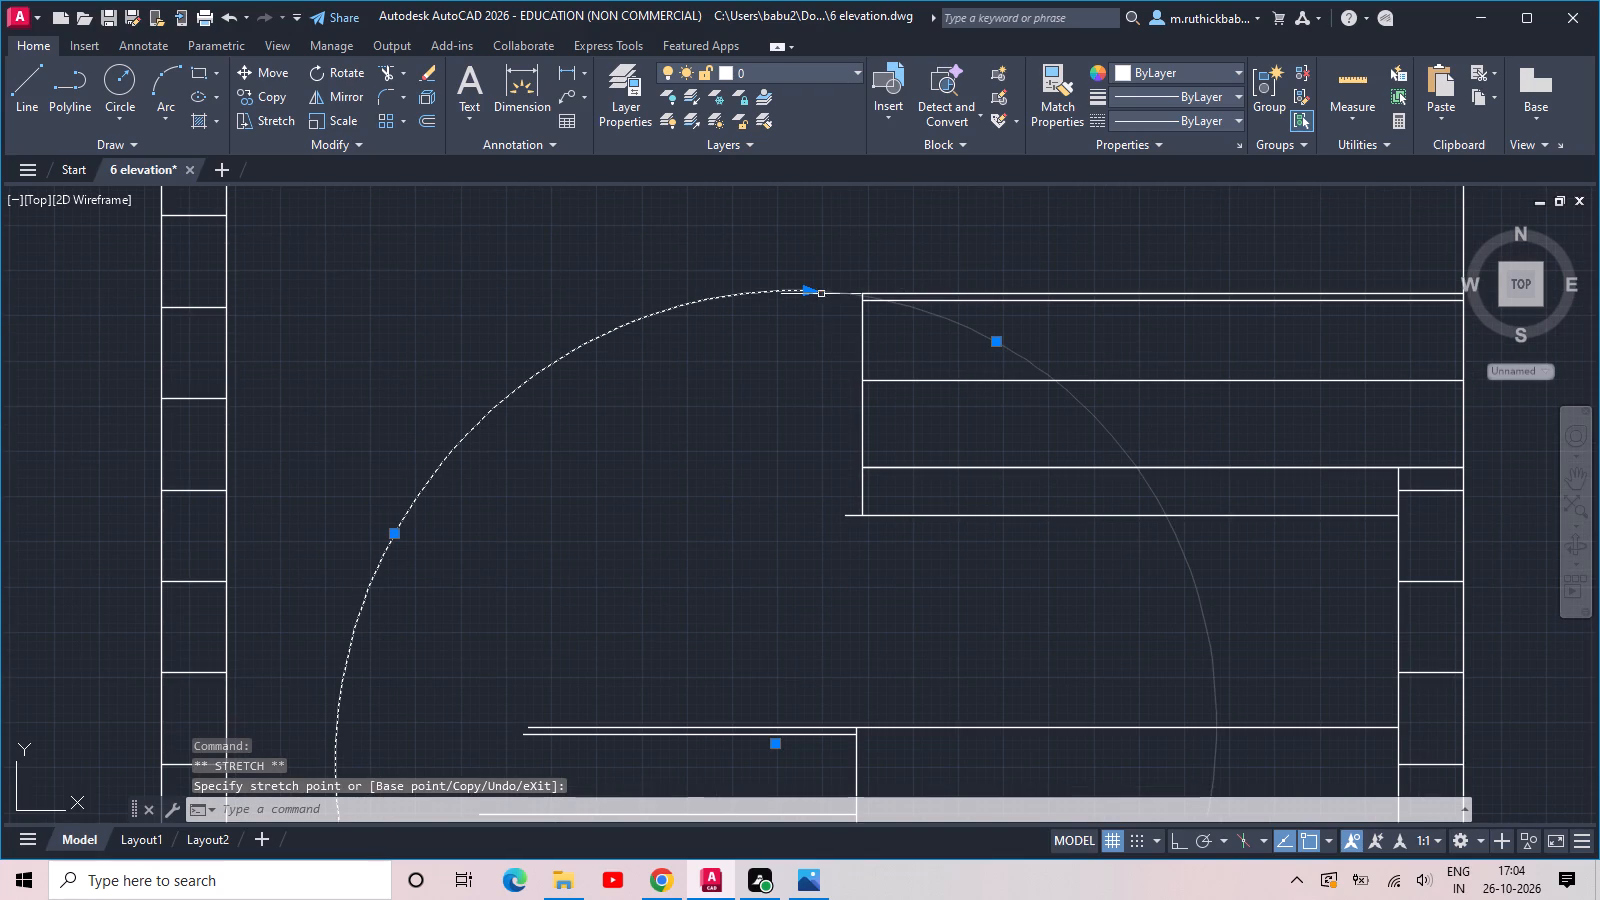
key(ctrl+z)
key(ctrl+z)
key(ctrl+z)
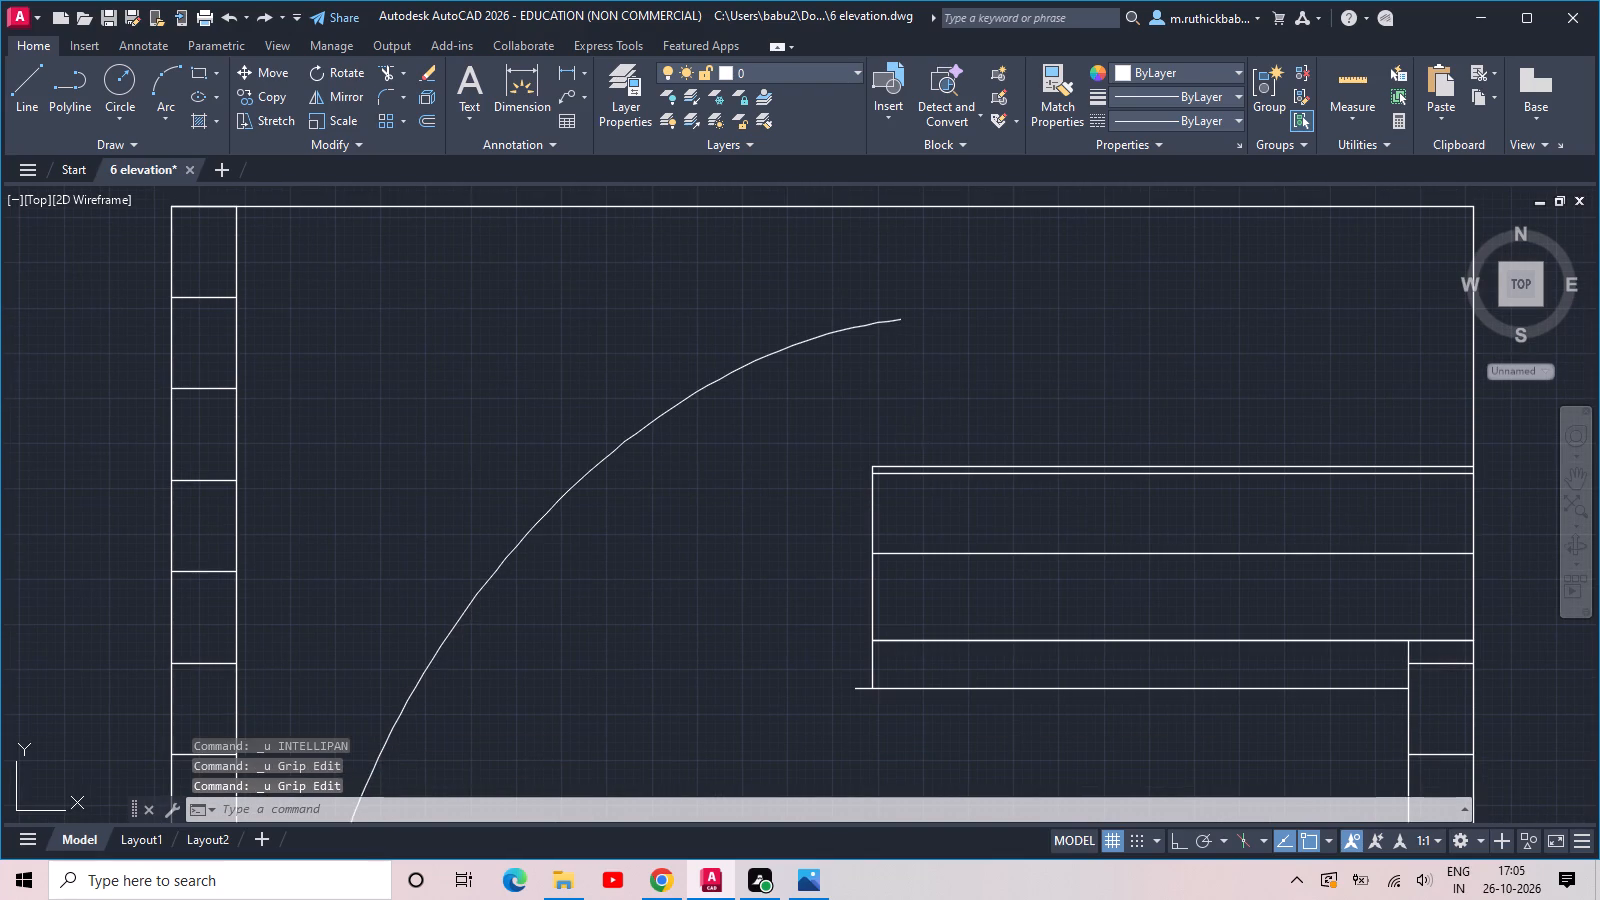
key(ctrl+z)
key(ctrl+z)
key(ctrl+z)
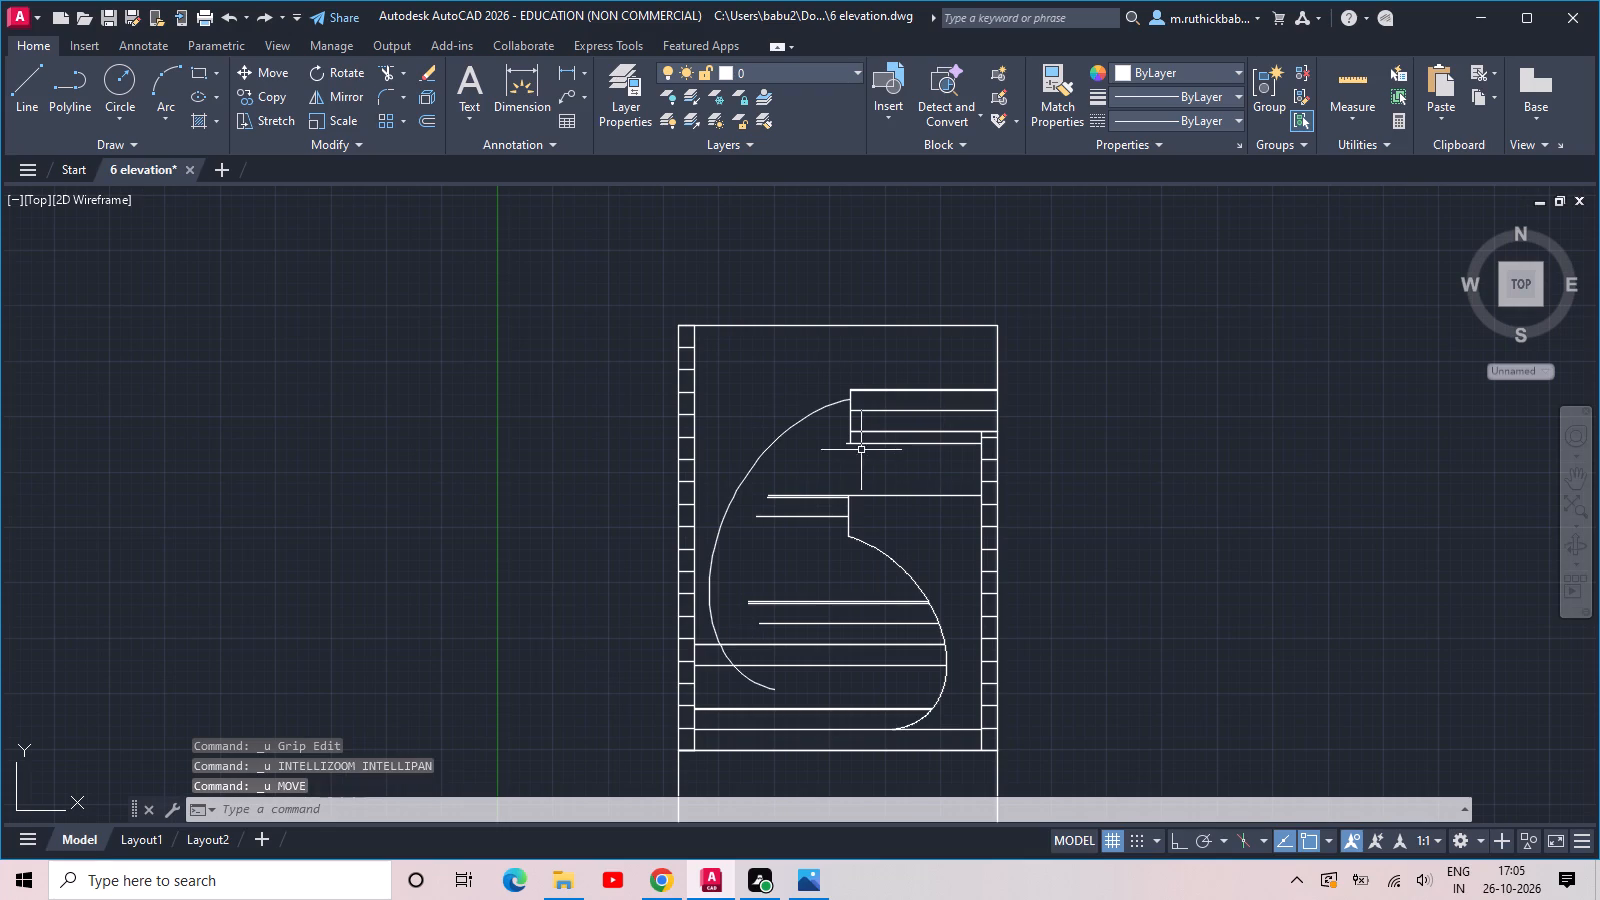
scroll(872, 459, up, 1)
scroll(872, 459, down, 1)
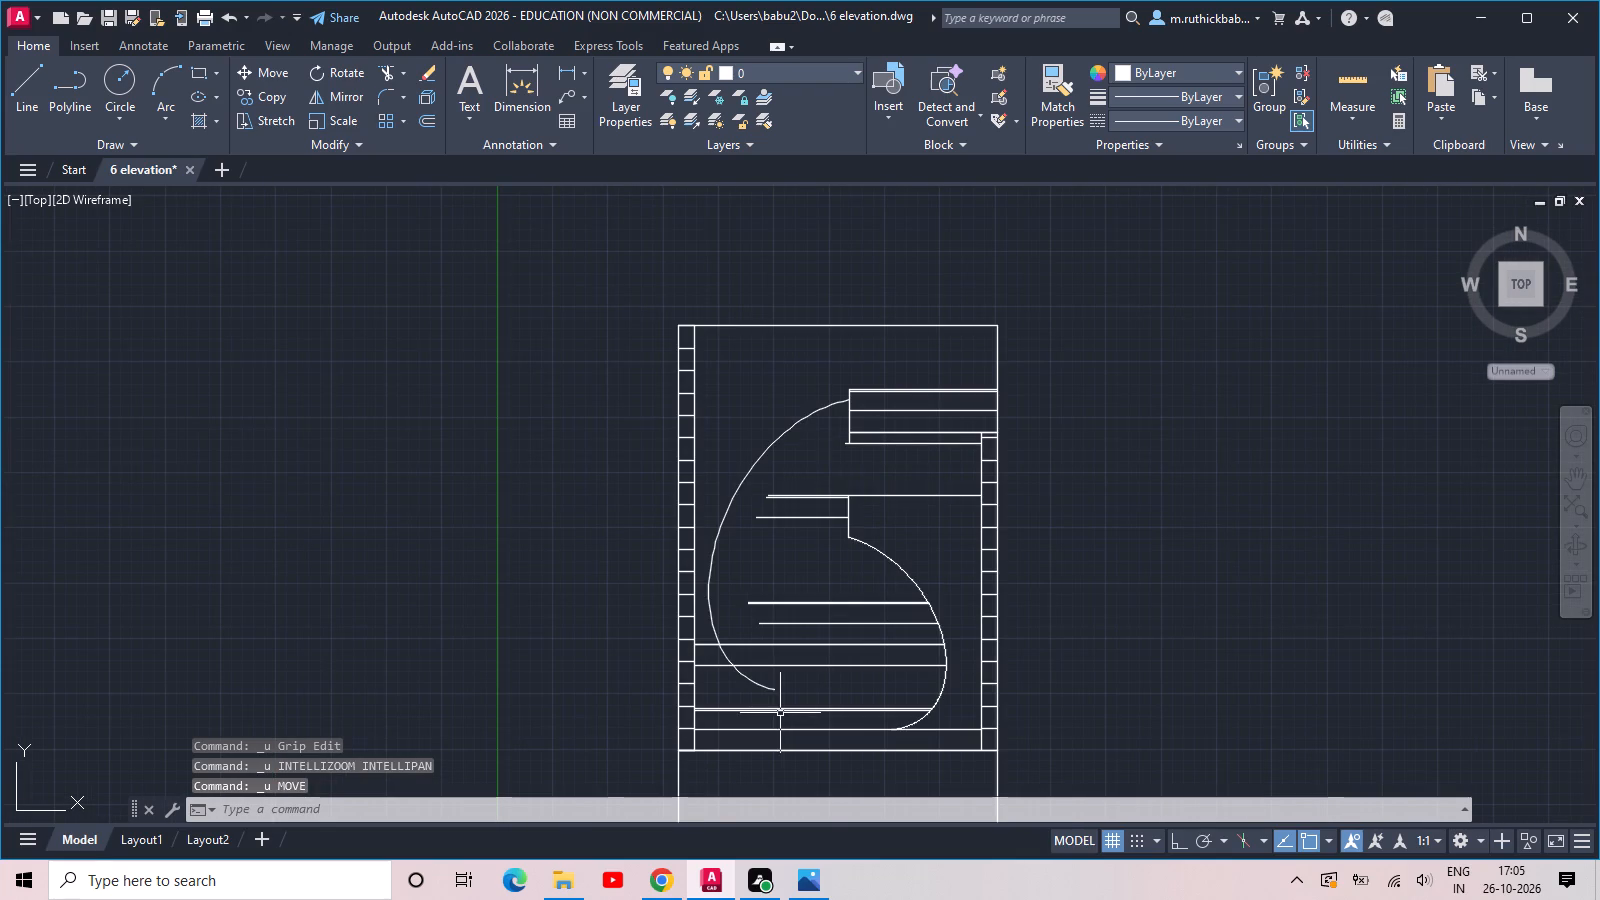
middle_drag(772, 704, 852, 612)
scroll(837, 570, up, 1)
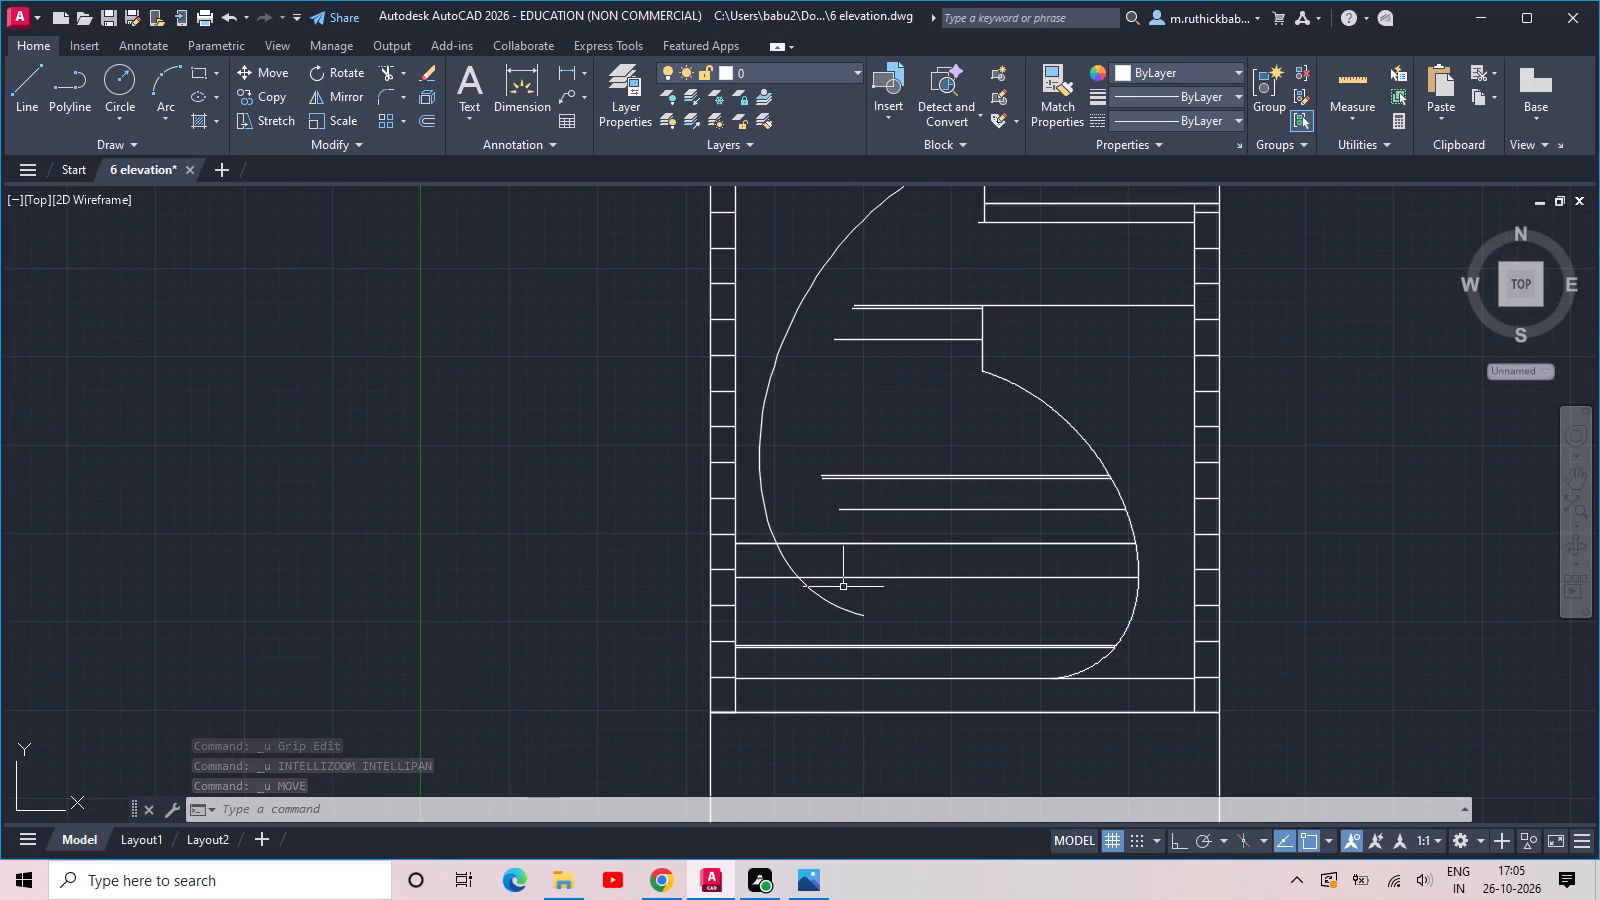
middle_drag(843, 589, 855, 587)
scroll(856, 586, down, 1)
key(ctrl+z)
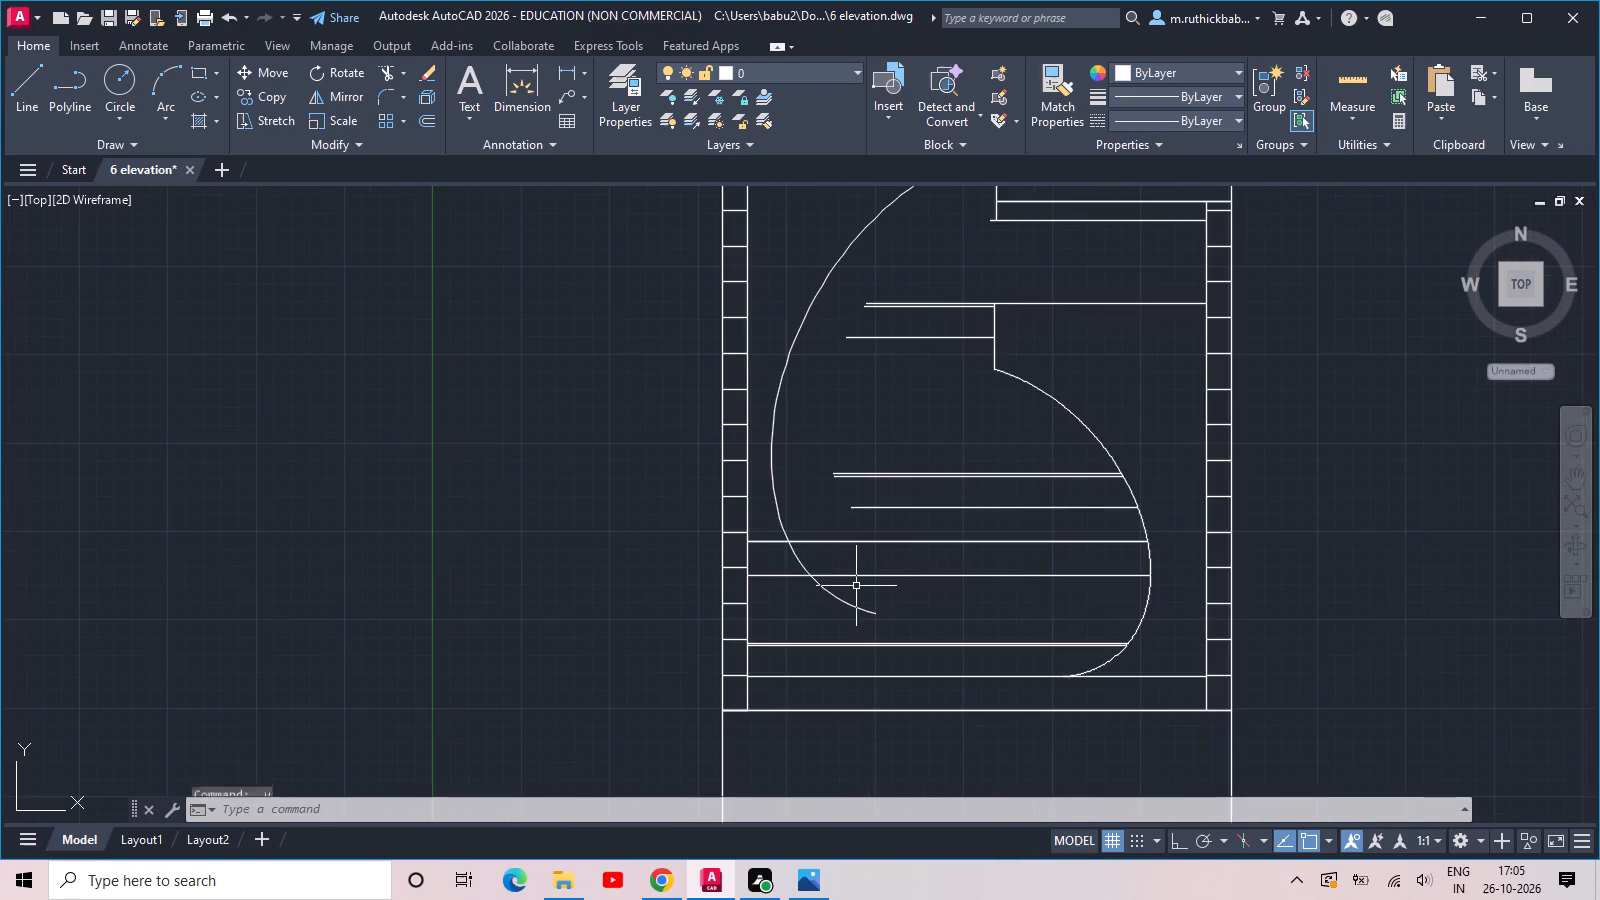
key(ctrl+z)
key(ctrl+z)
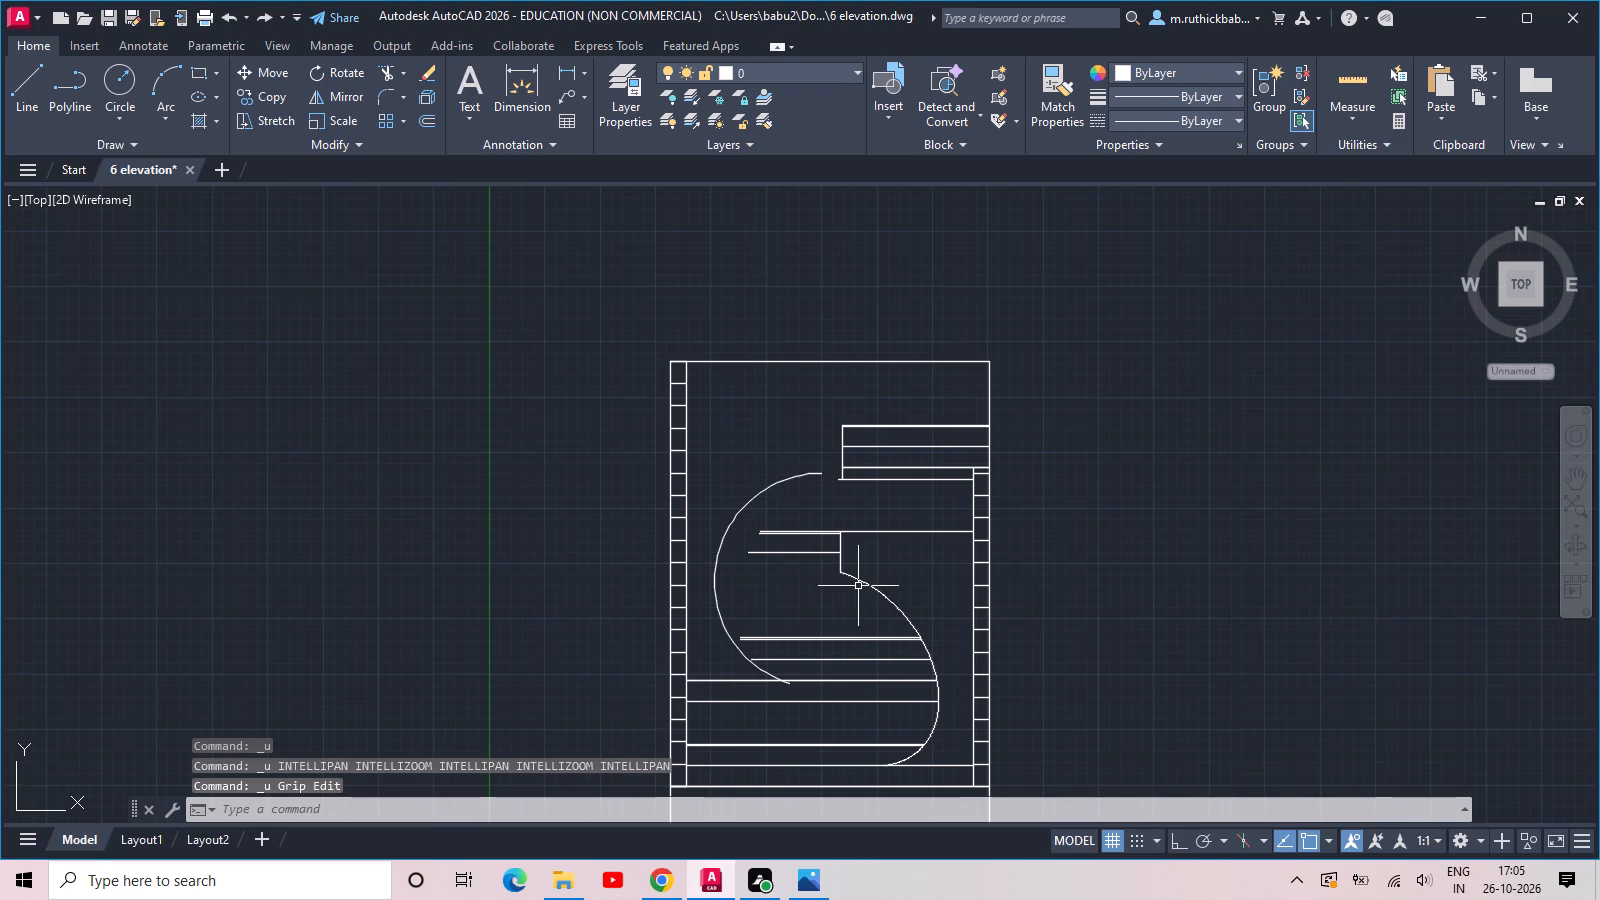
key(ctrl+z)
key(ctrl+z)
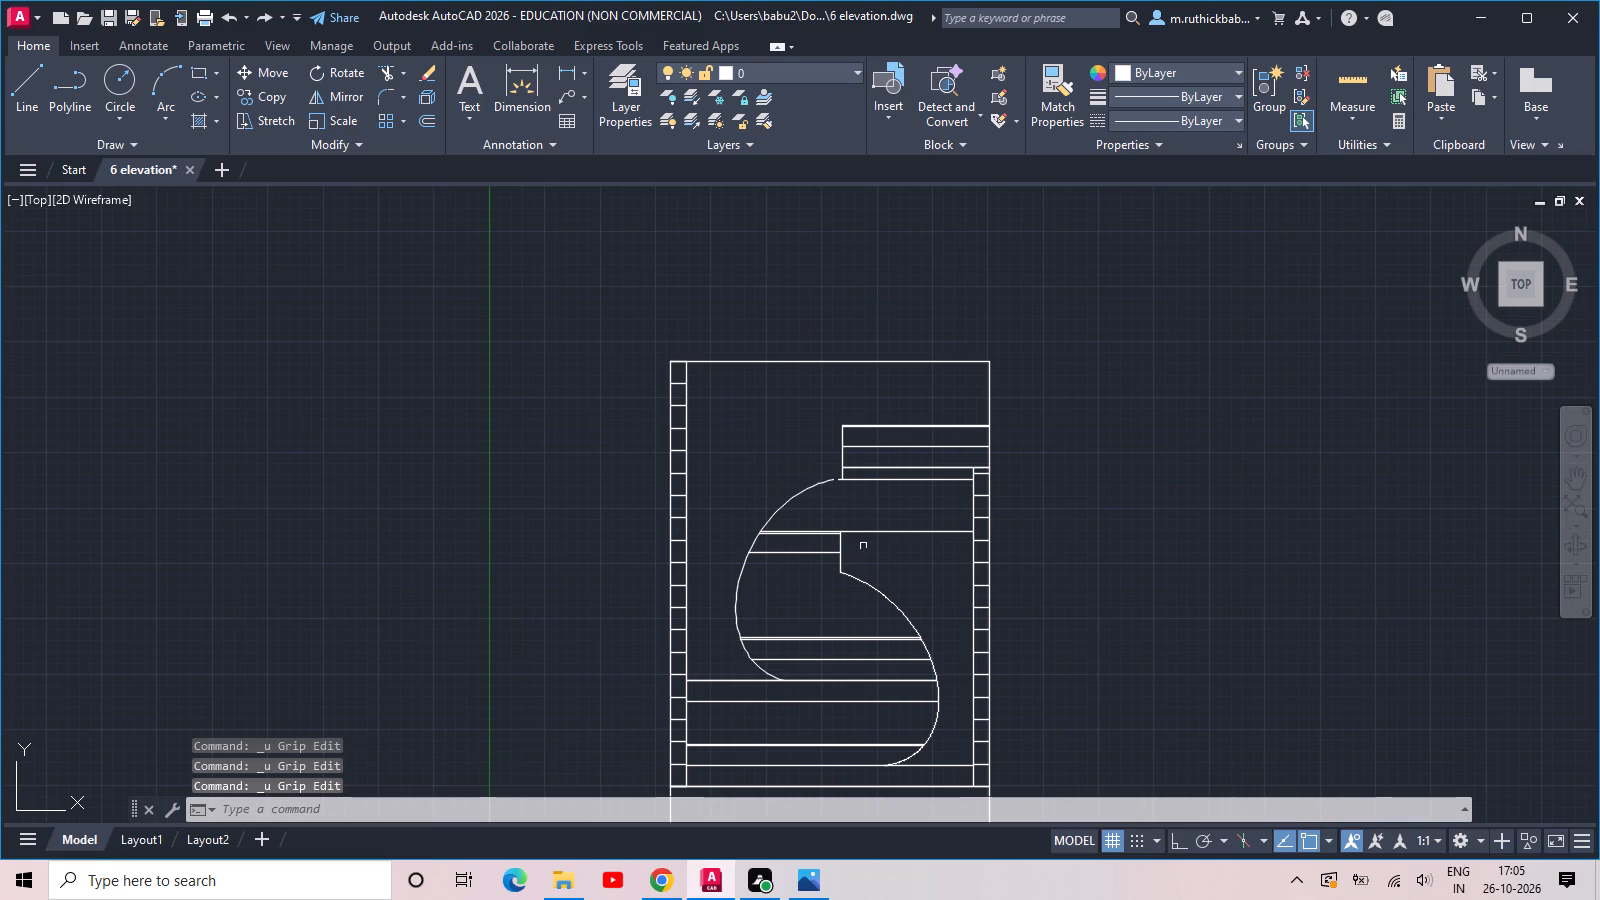
key(ctrl+z)
Stretch the upper ellipse arc's lower axis point down to the next floor line below.
scroll(848, 479, up, 2)
scroll(848, 479, down, 2)
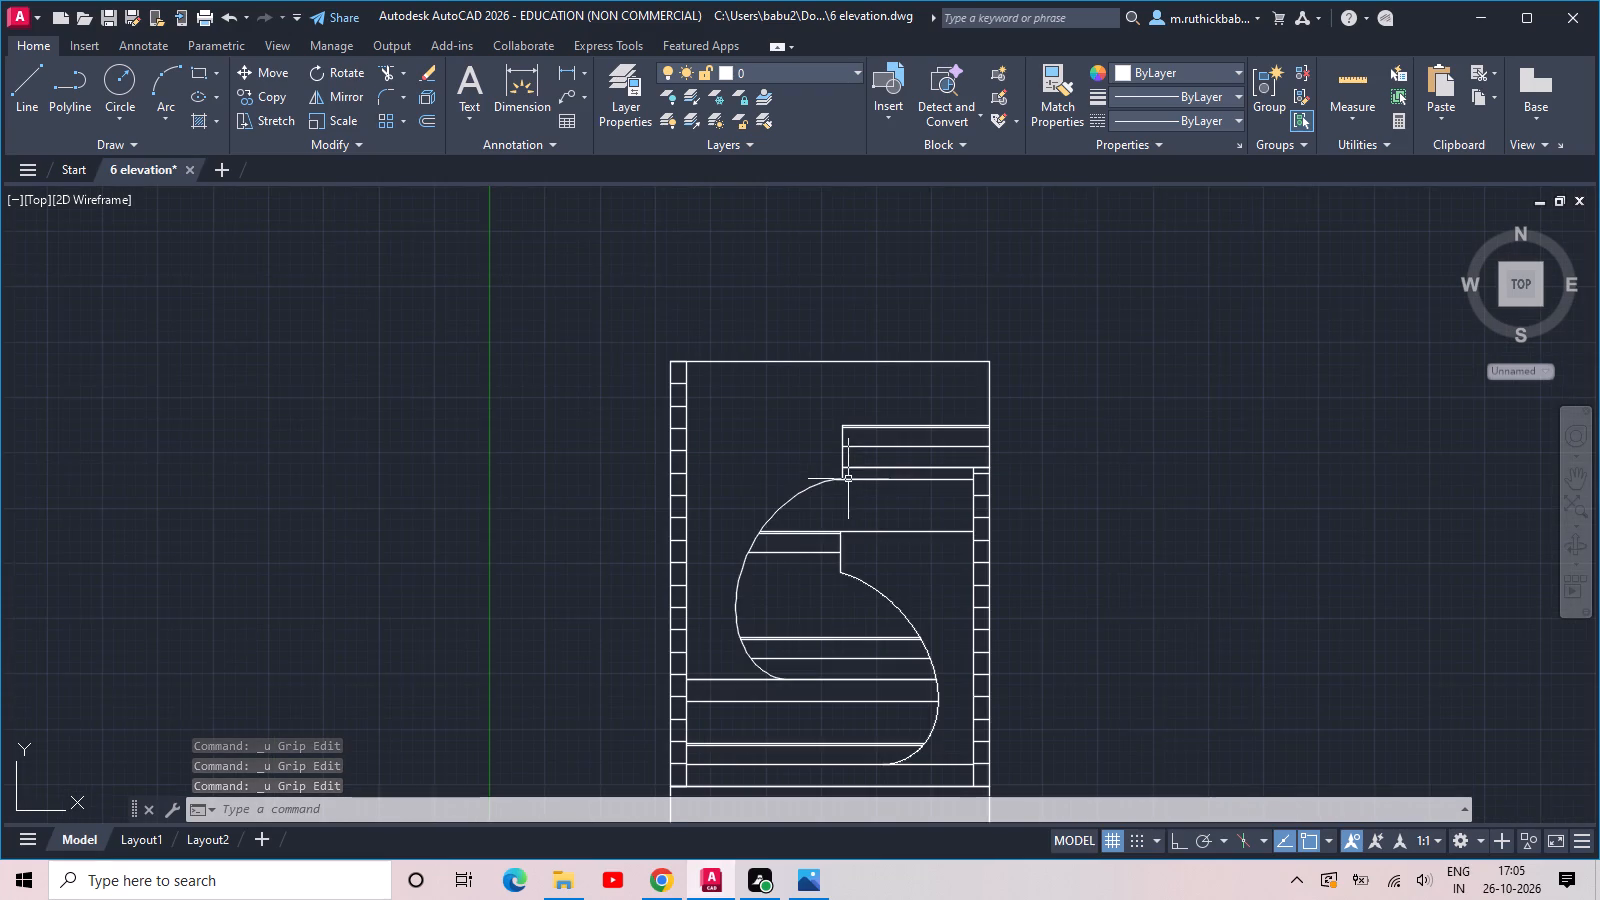
middle_drag(831, 593, 840, 411)
scroll(849, 554, up, 2)
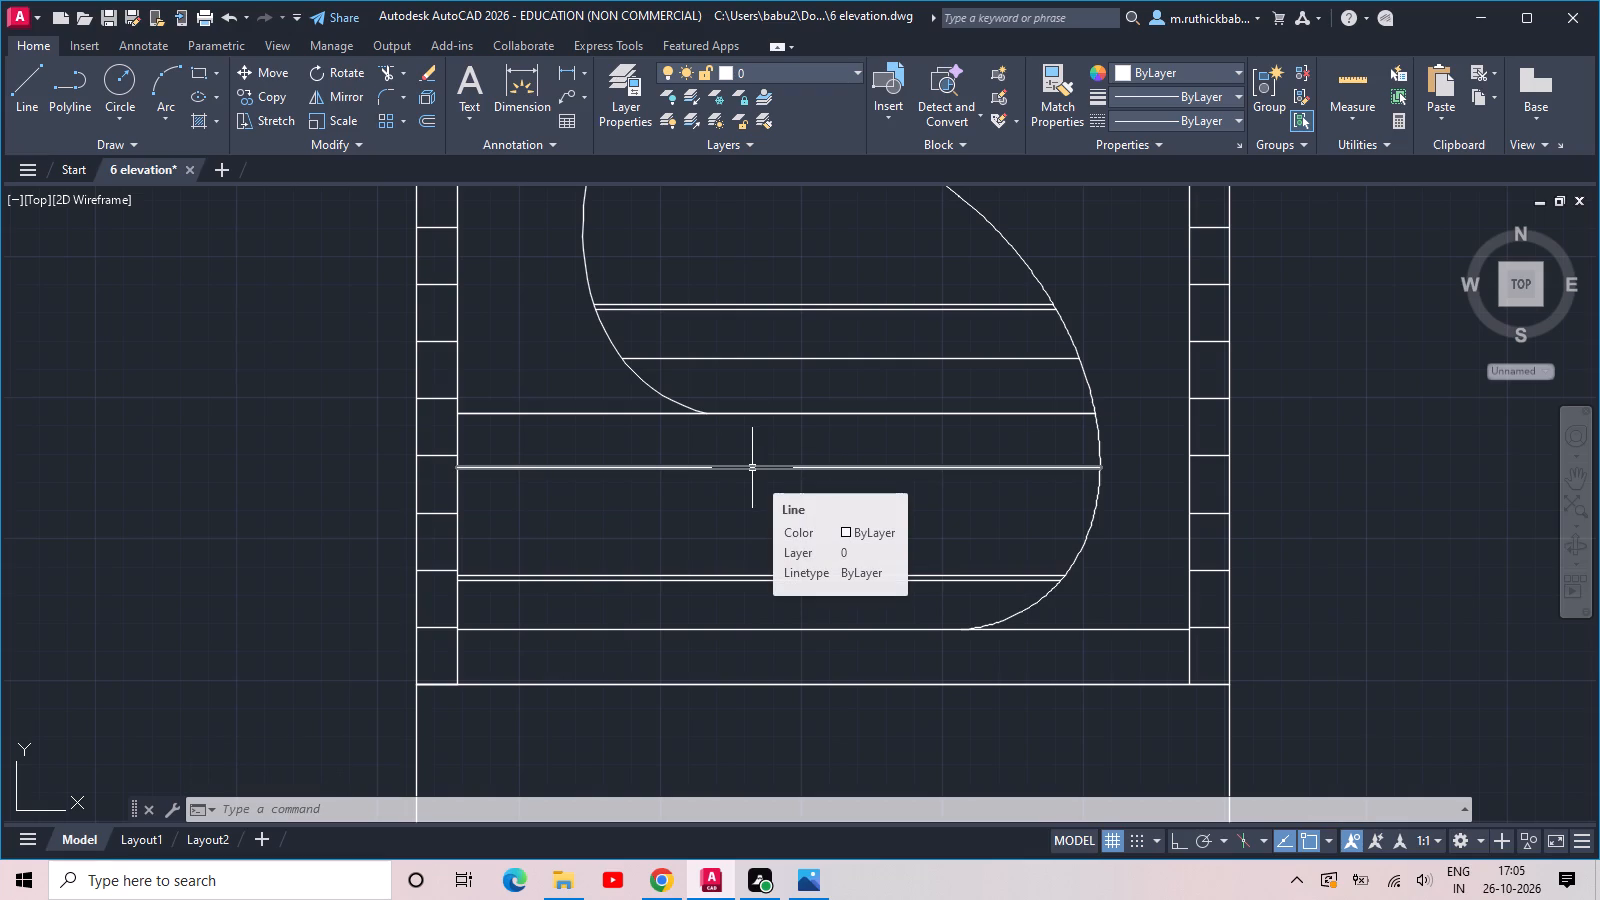
click(674, 386)
click(657, 396)
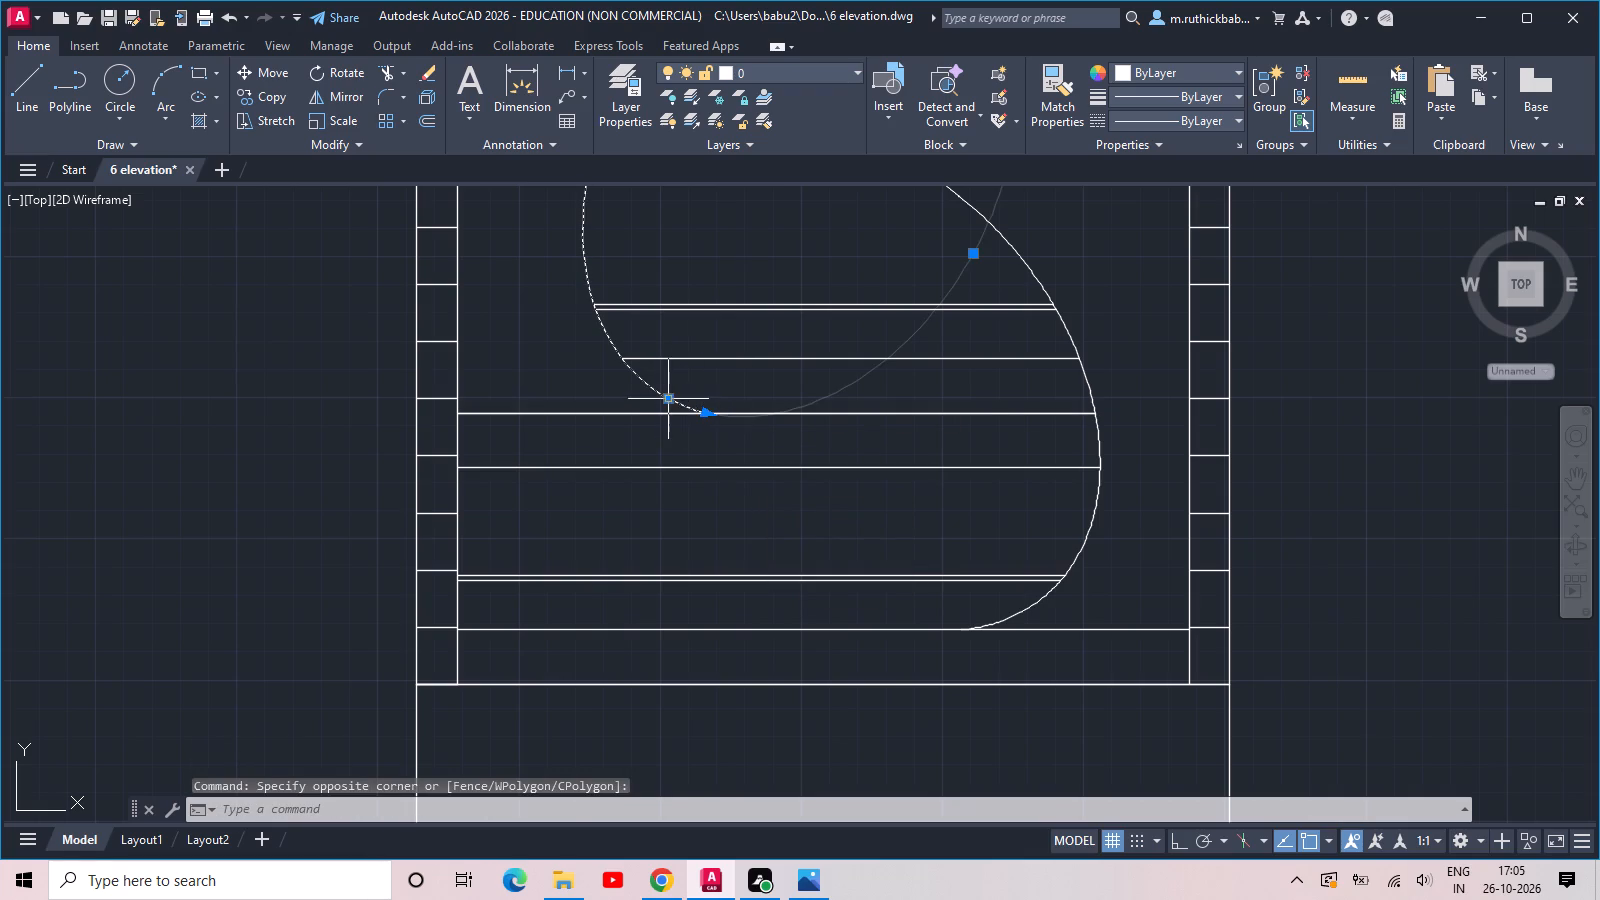
click(673, 401)
click(671, 472)
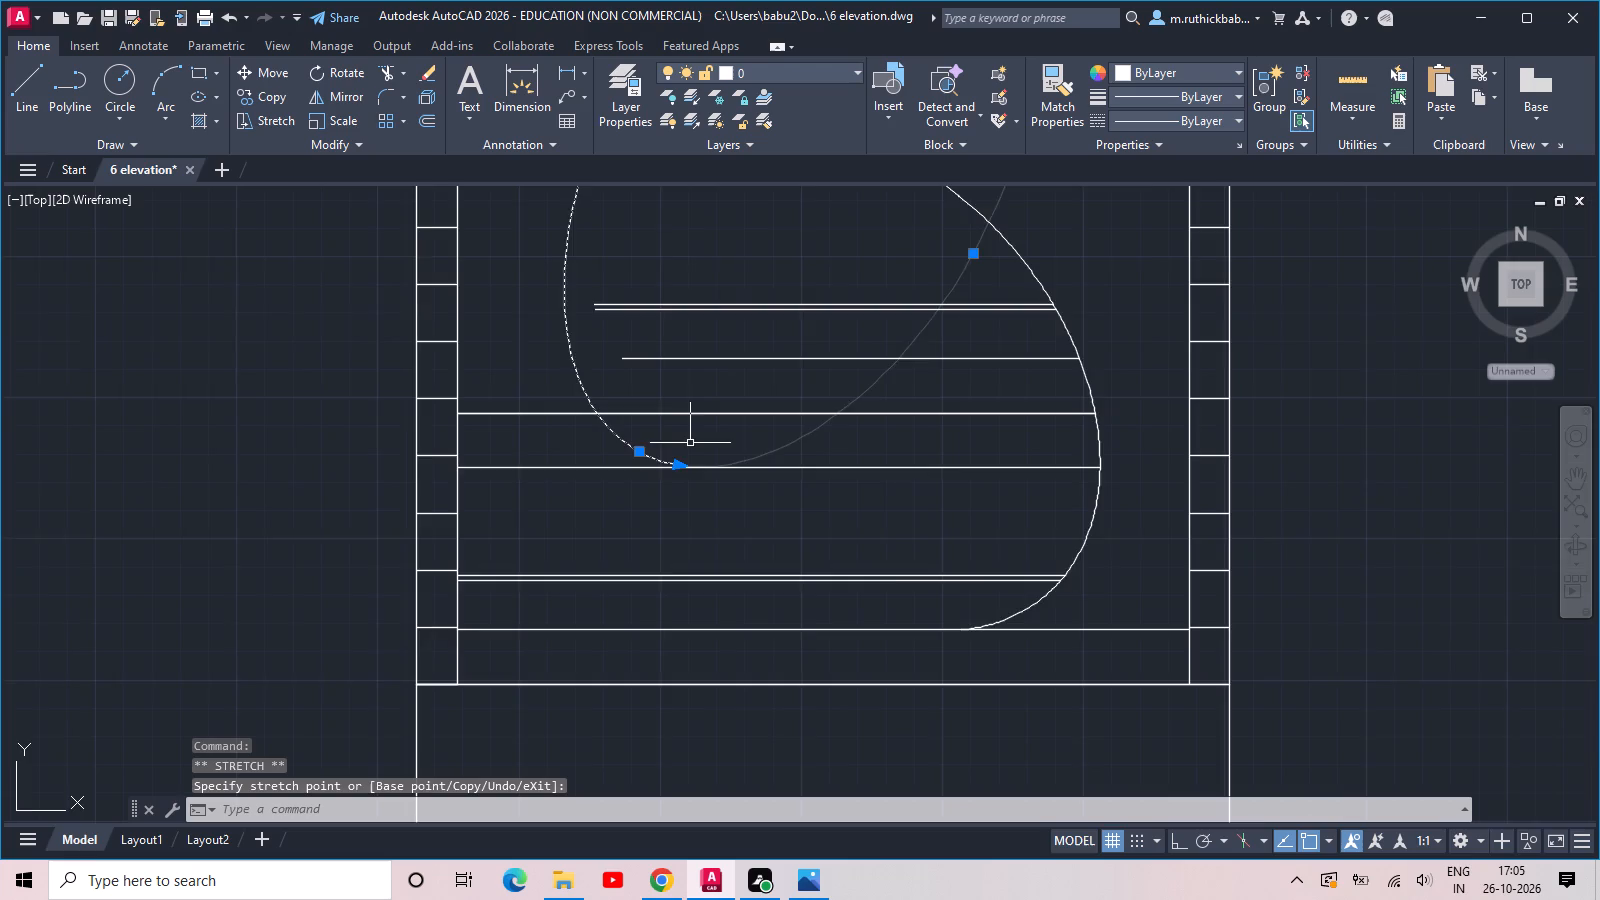
scroll(694, 439, down, 2)
middle_drag(703, 409, 650, 654)
scroll(716, 466, up, 1)
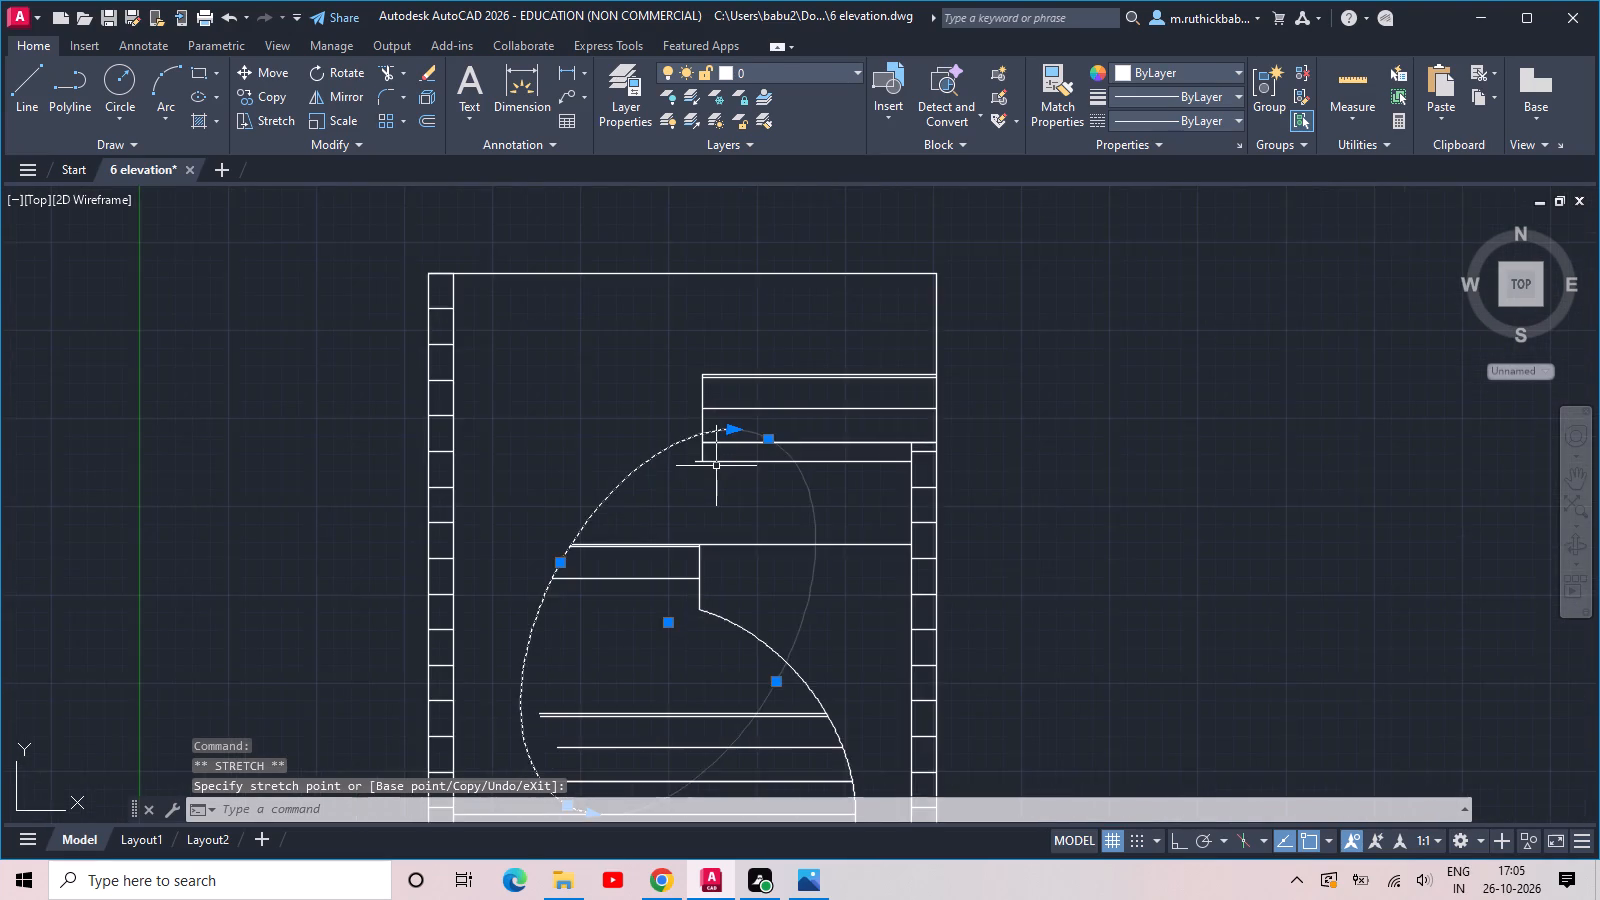
scroll(716, 465, up, 1)
middle_drag(710, 476, 676, 560)
scroll(748, 486, up, 2)
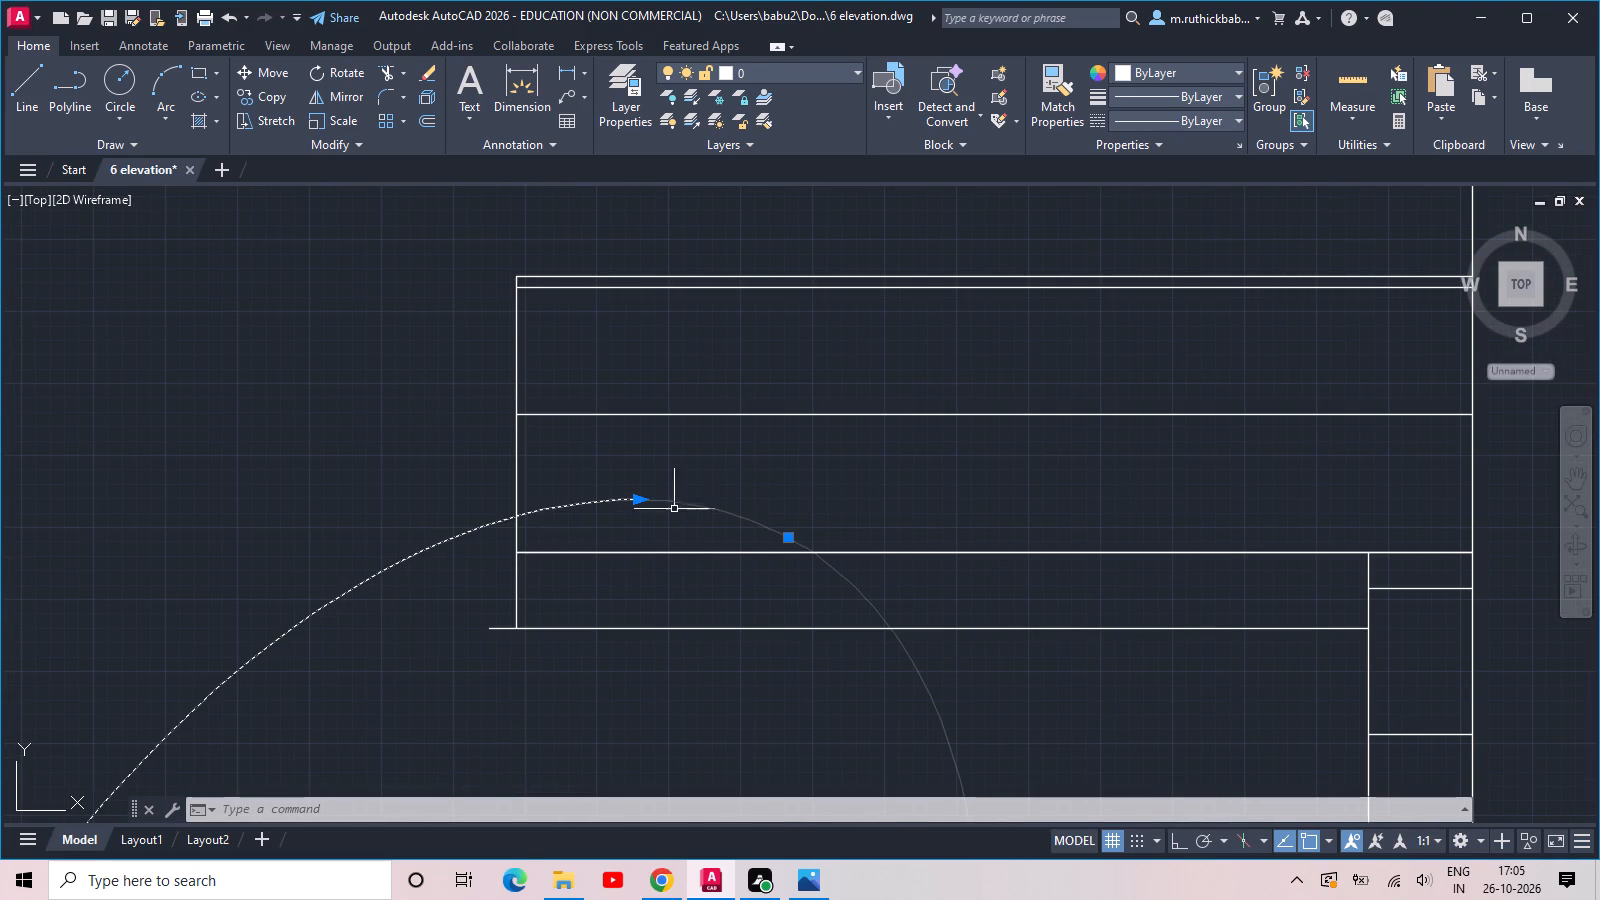
scroll(668, 442, down, 1)
middle_drag(676, 438, 769, 544)
scroll(823, 515, down, 2)
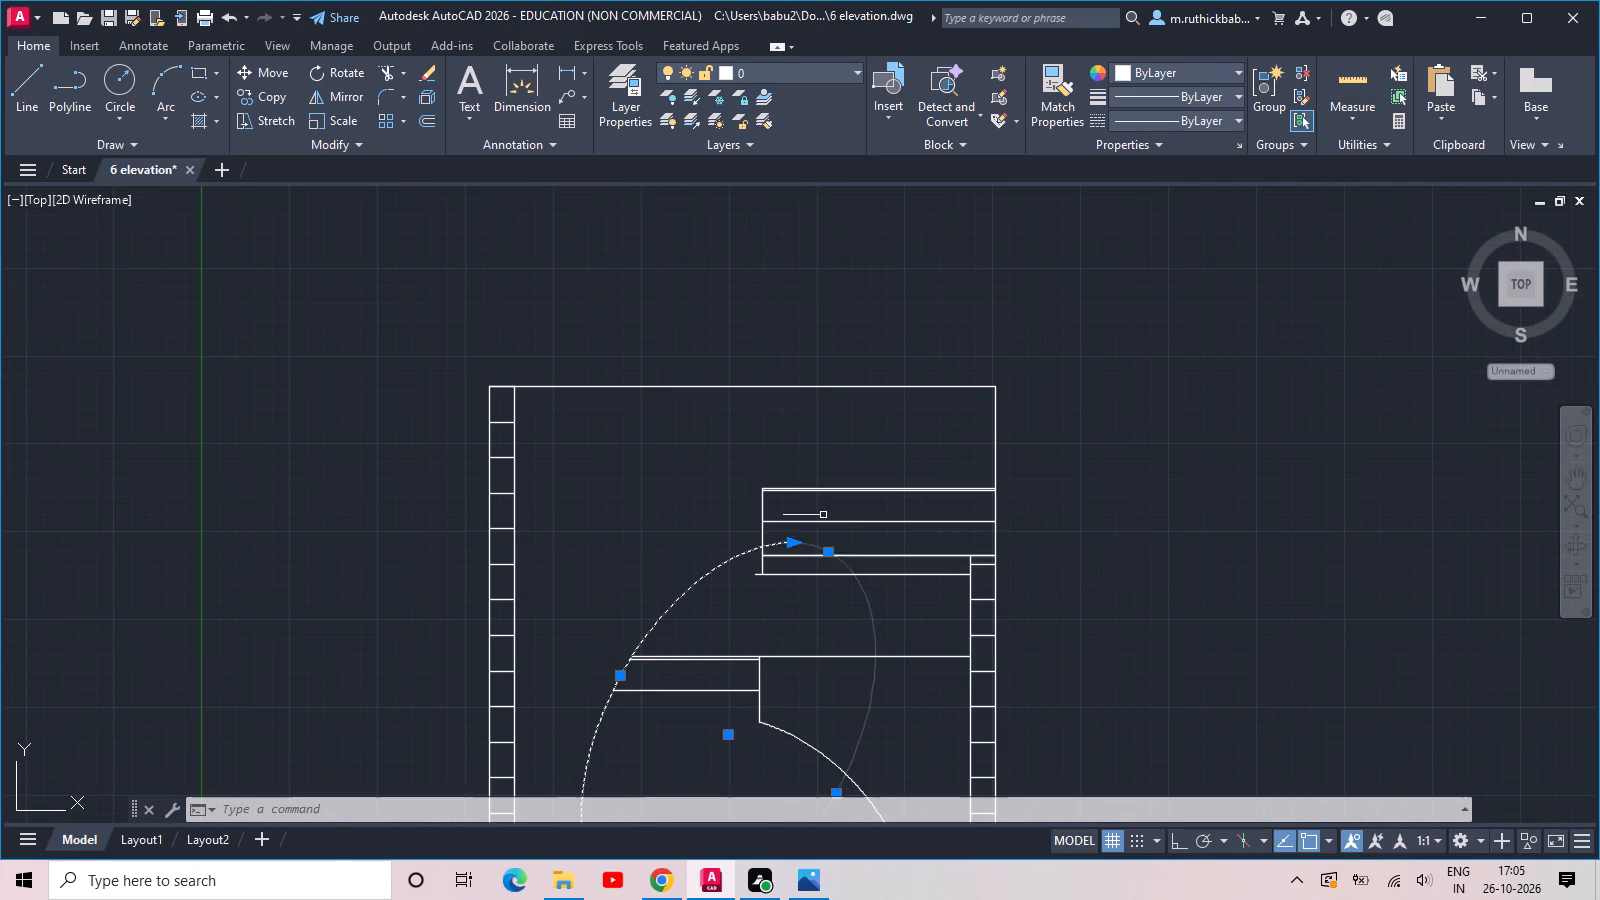
key(Escape)
Move the elevation's top outline down about 4'-4" to the division line of the left side strip.
scroll(738, 498, up, 1)
click(770, 319)
click(655, 224)
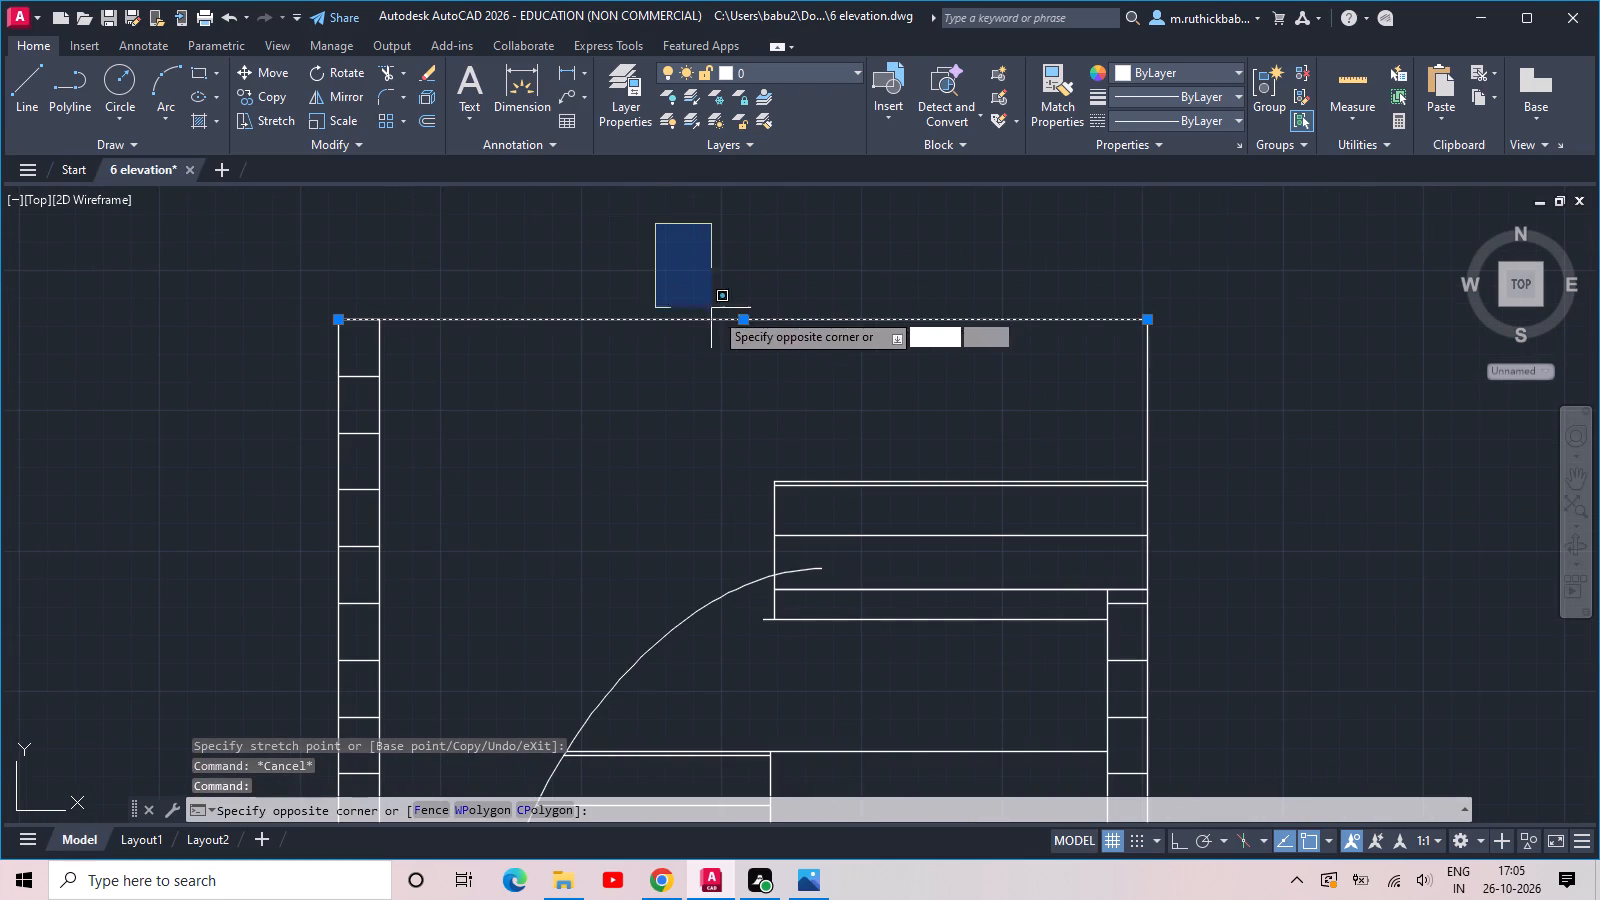
click(687, 264)
click(744, 316)
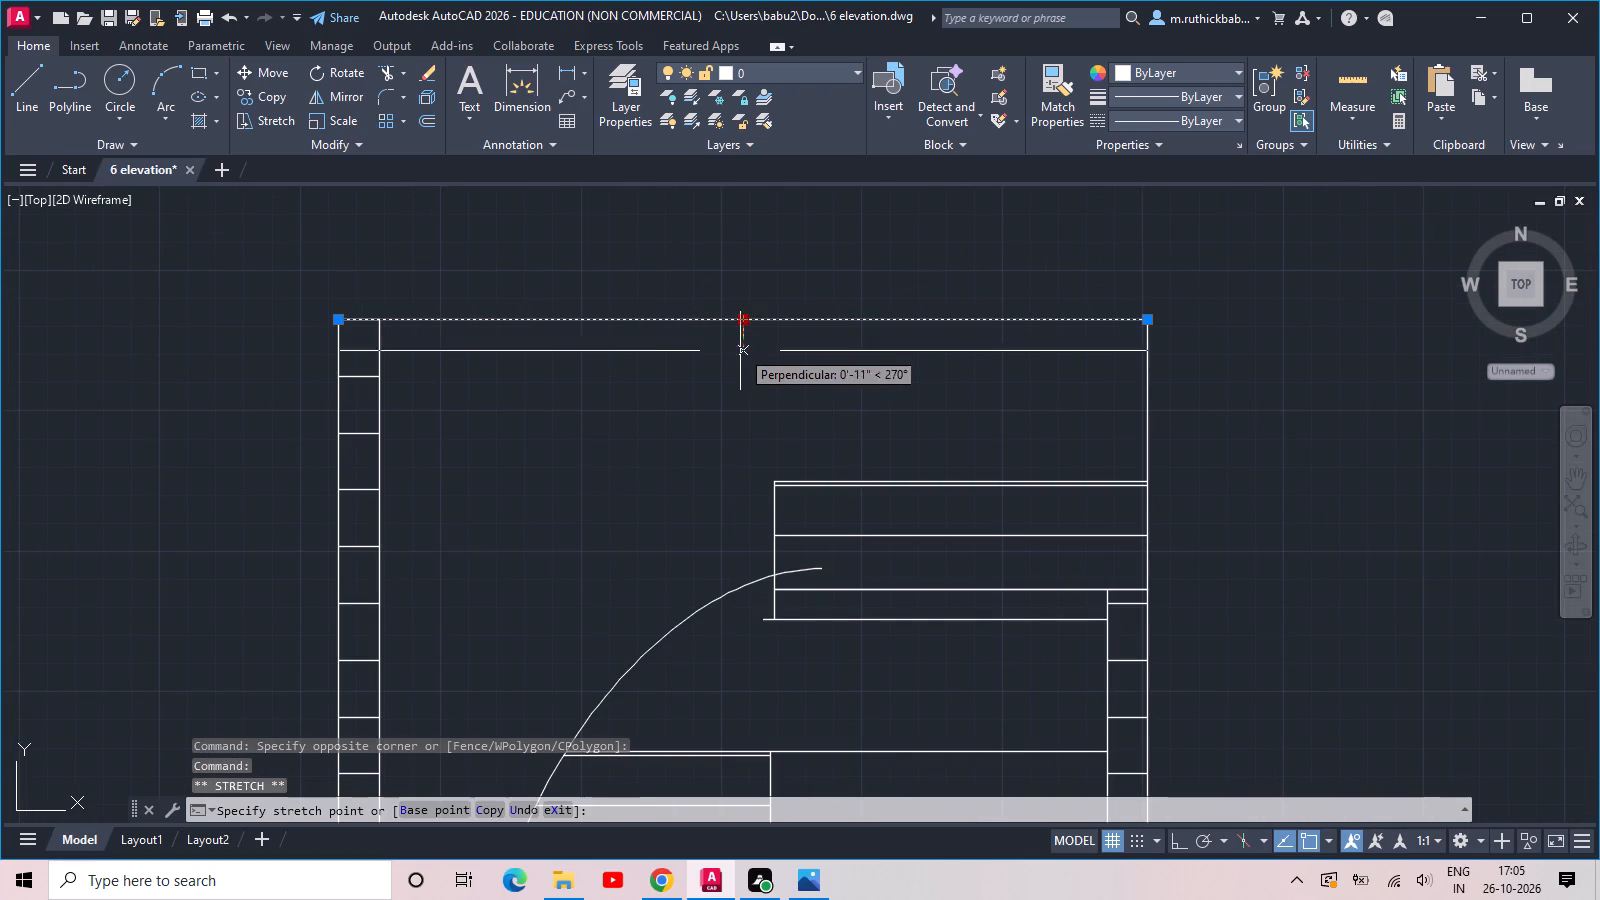
click(747, 437)
key(Escape)
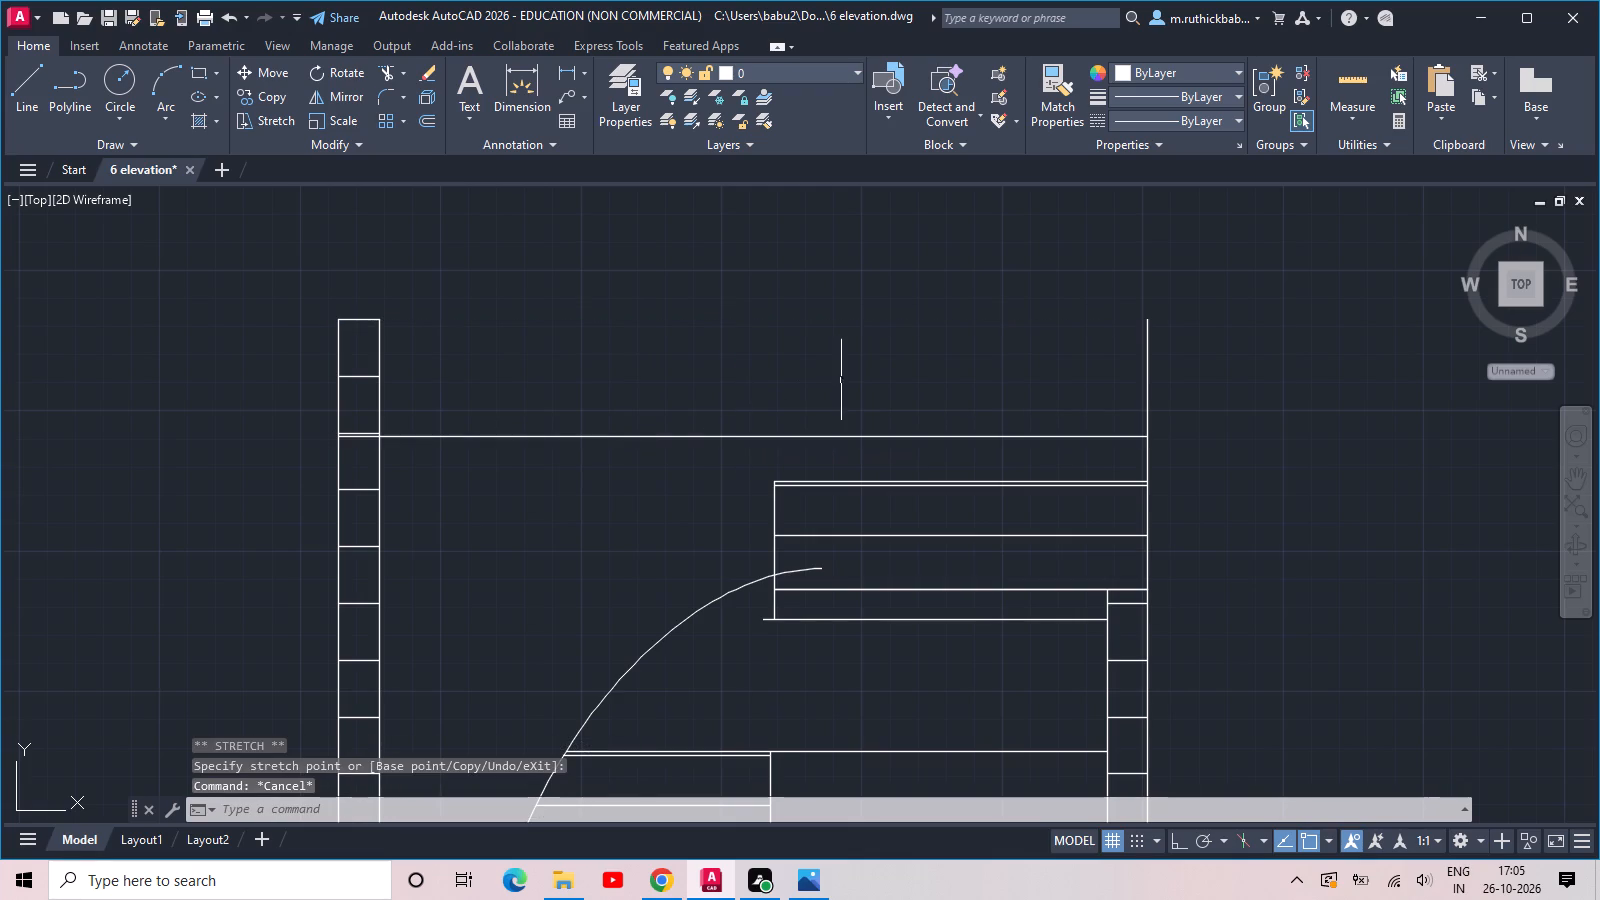
Trim the right edge above the lowered top line, along with the left side strip's upper verticals and divisions.
text(tr)
key(space)
key(space)
drag(1207, 371, 1137, 391)
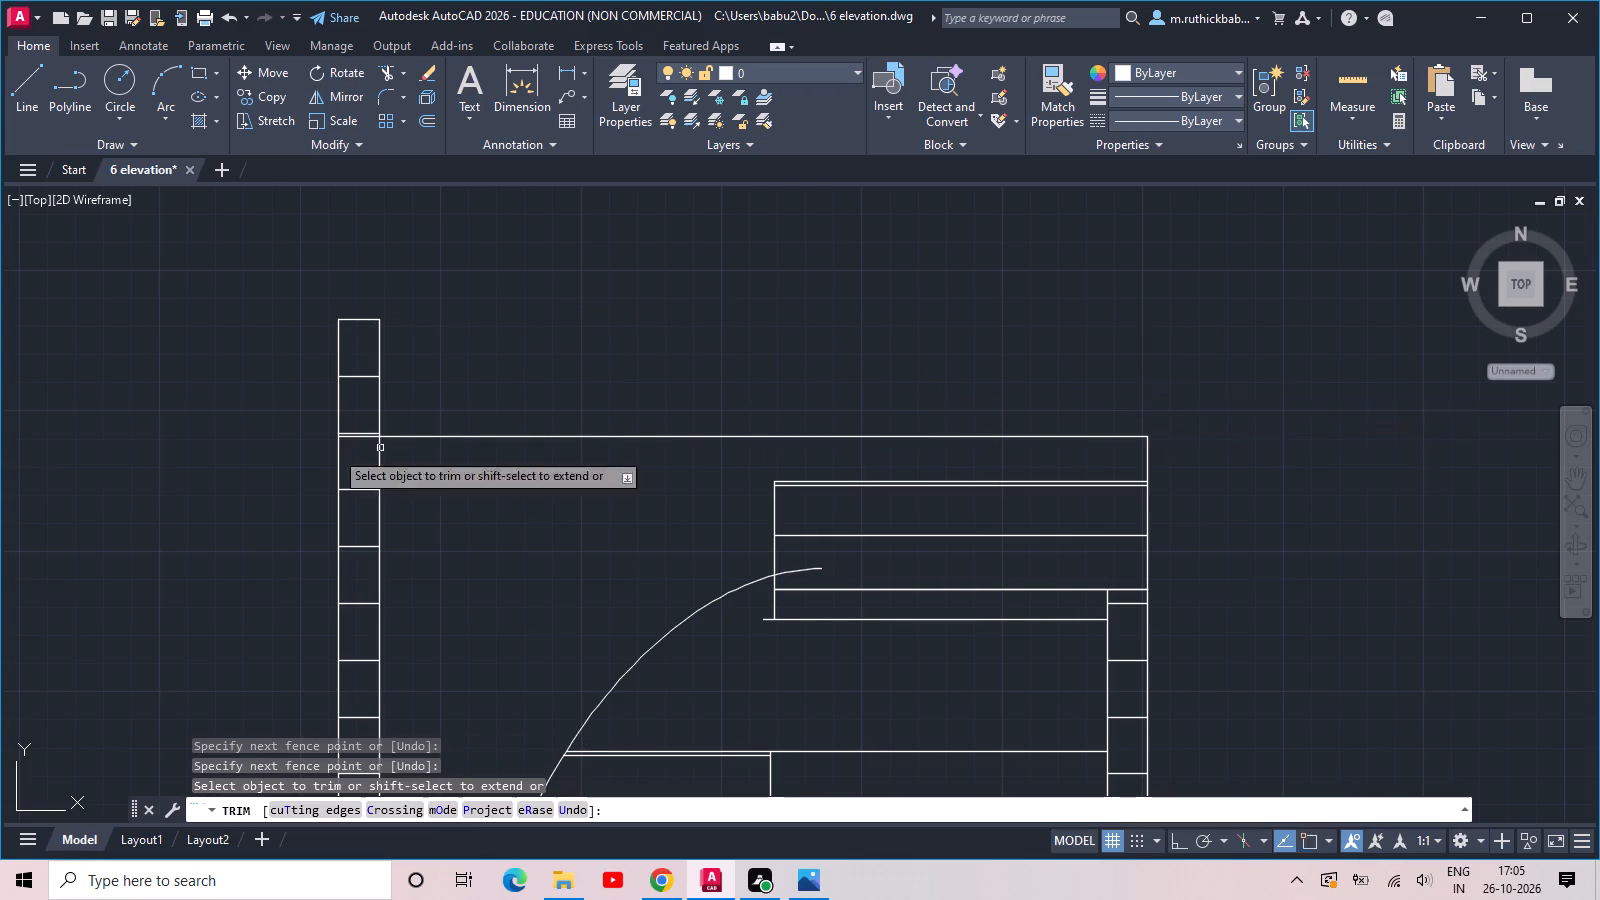
drag(271, 401, 376, 397)
click(481, 396)
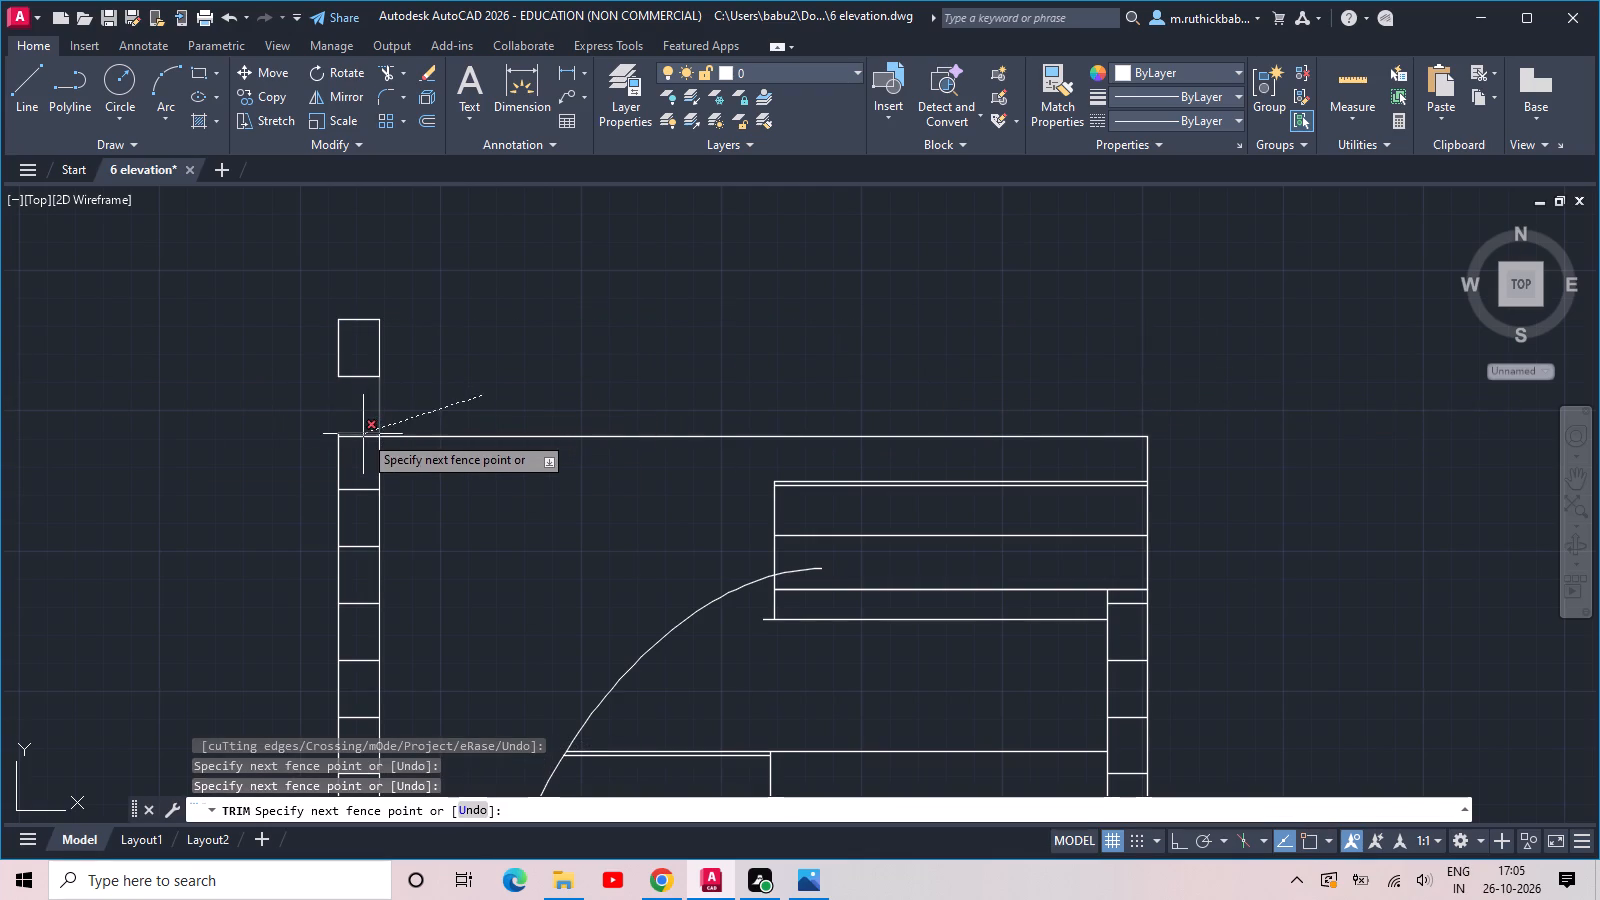
click(360, 436)
click(359, 412)
click(349, 301)
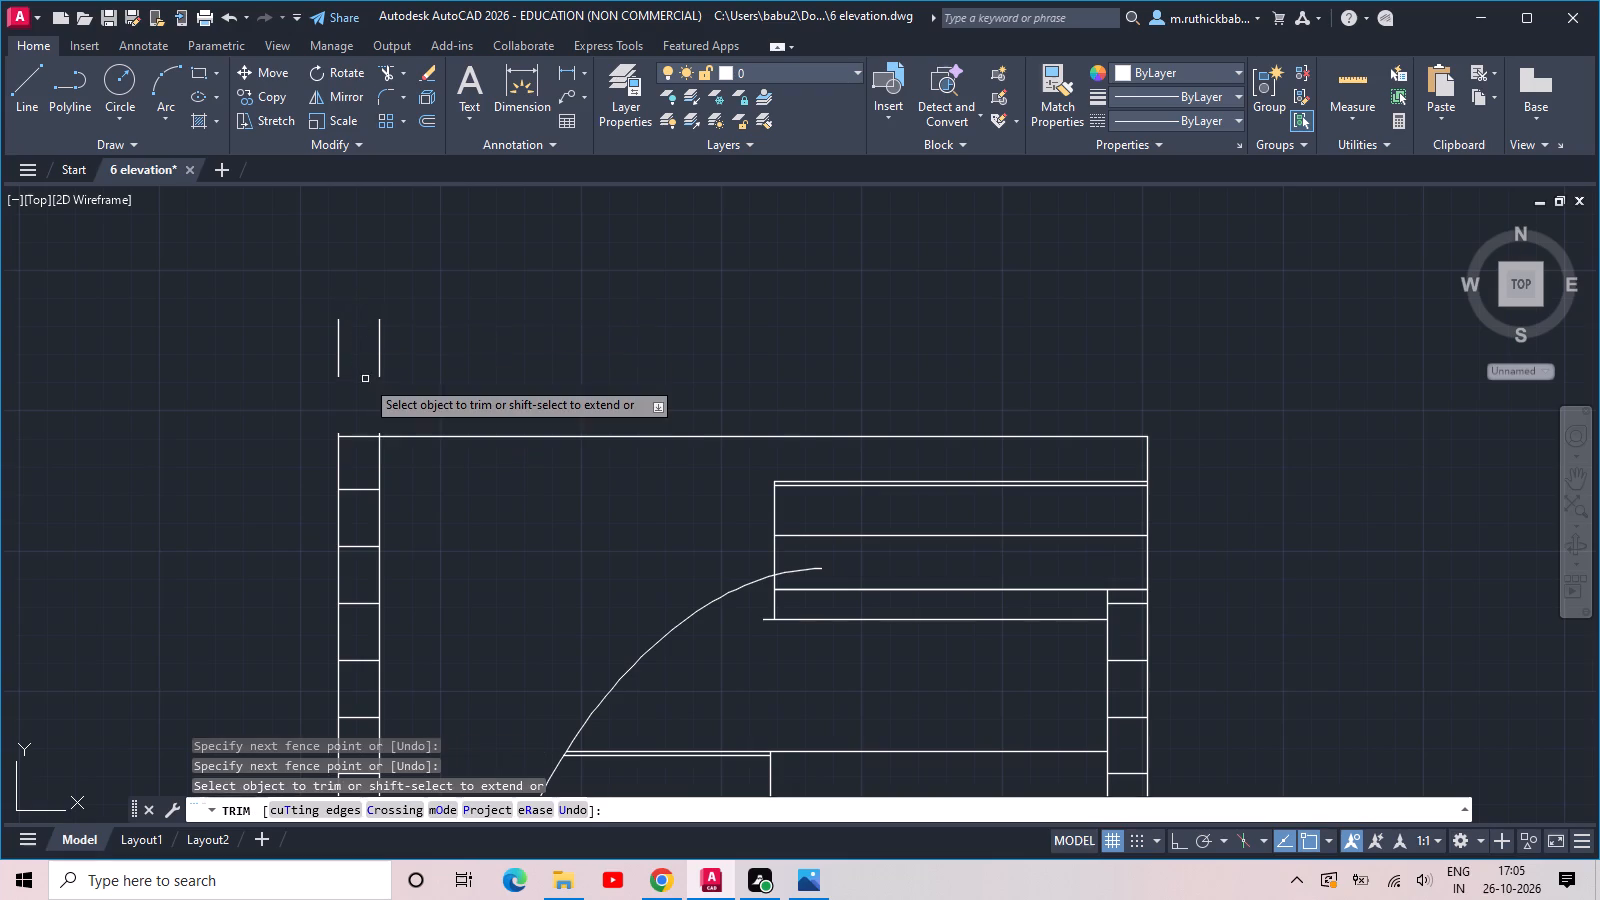
Trim the left side strip's small stubs at the top line and remove the two detached vertical pieces above.
scroll(365, 379, up, 3)
middle_drag(369, 381, 658, 179)
scroll(642, 390, up, 2)
drag(897, 405, 868, 407)
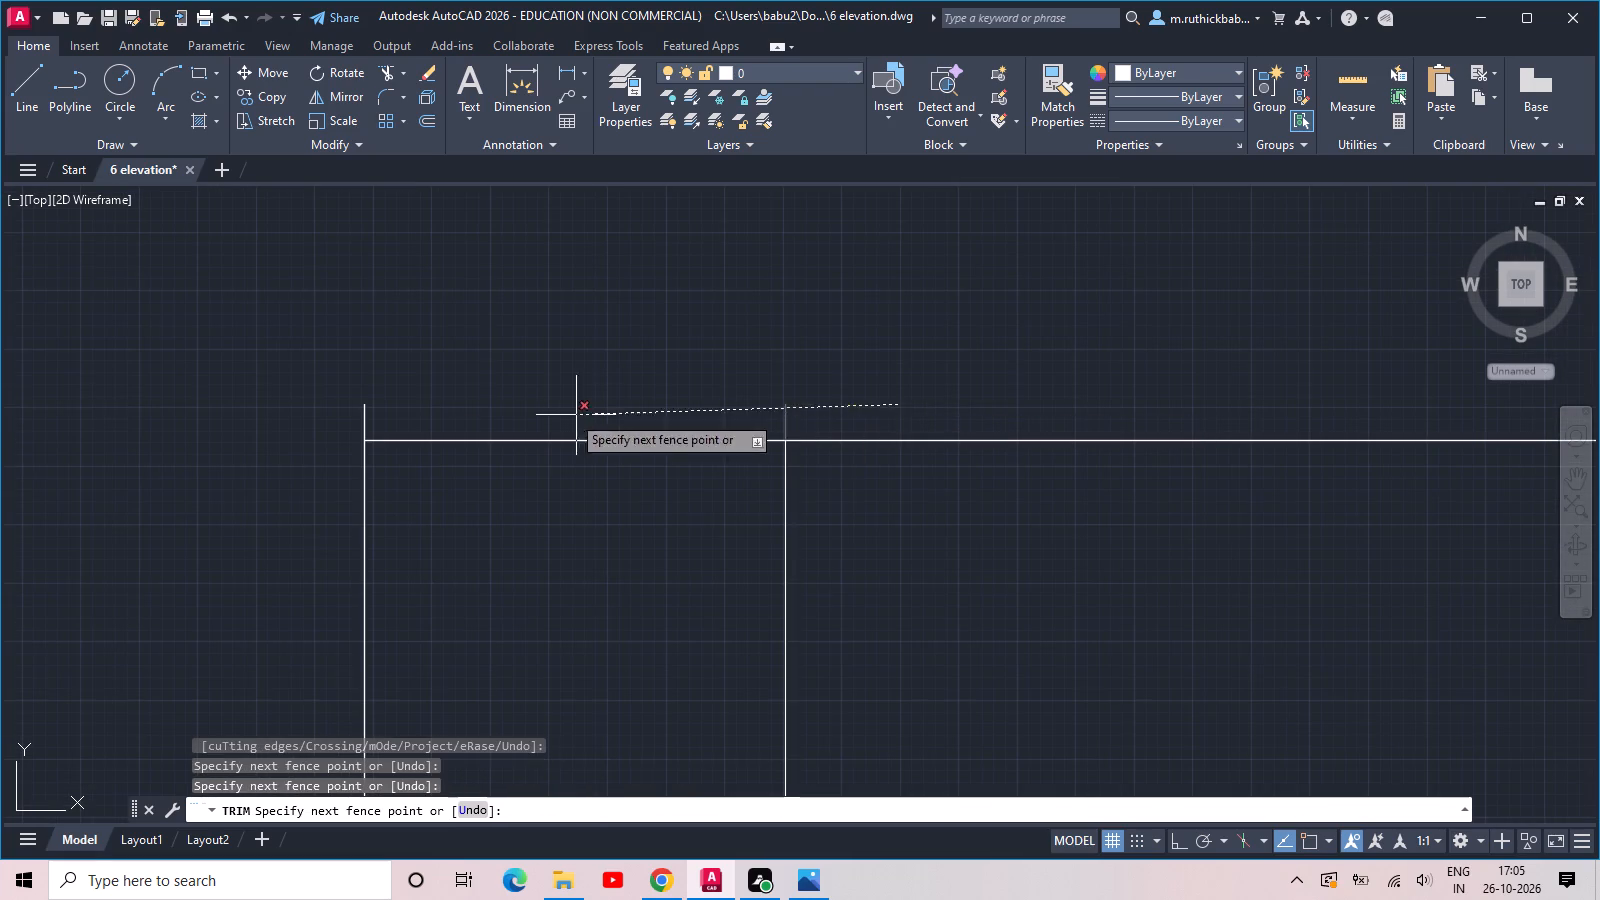
click(309, 422)
scroll(384, 372, down, 4)
middle_drag(567, 299, 561, 446)
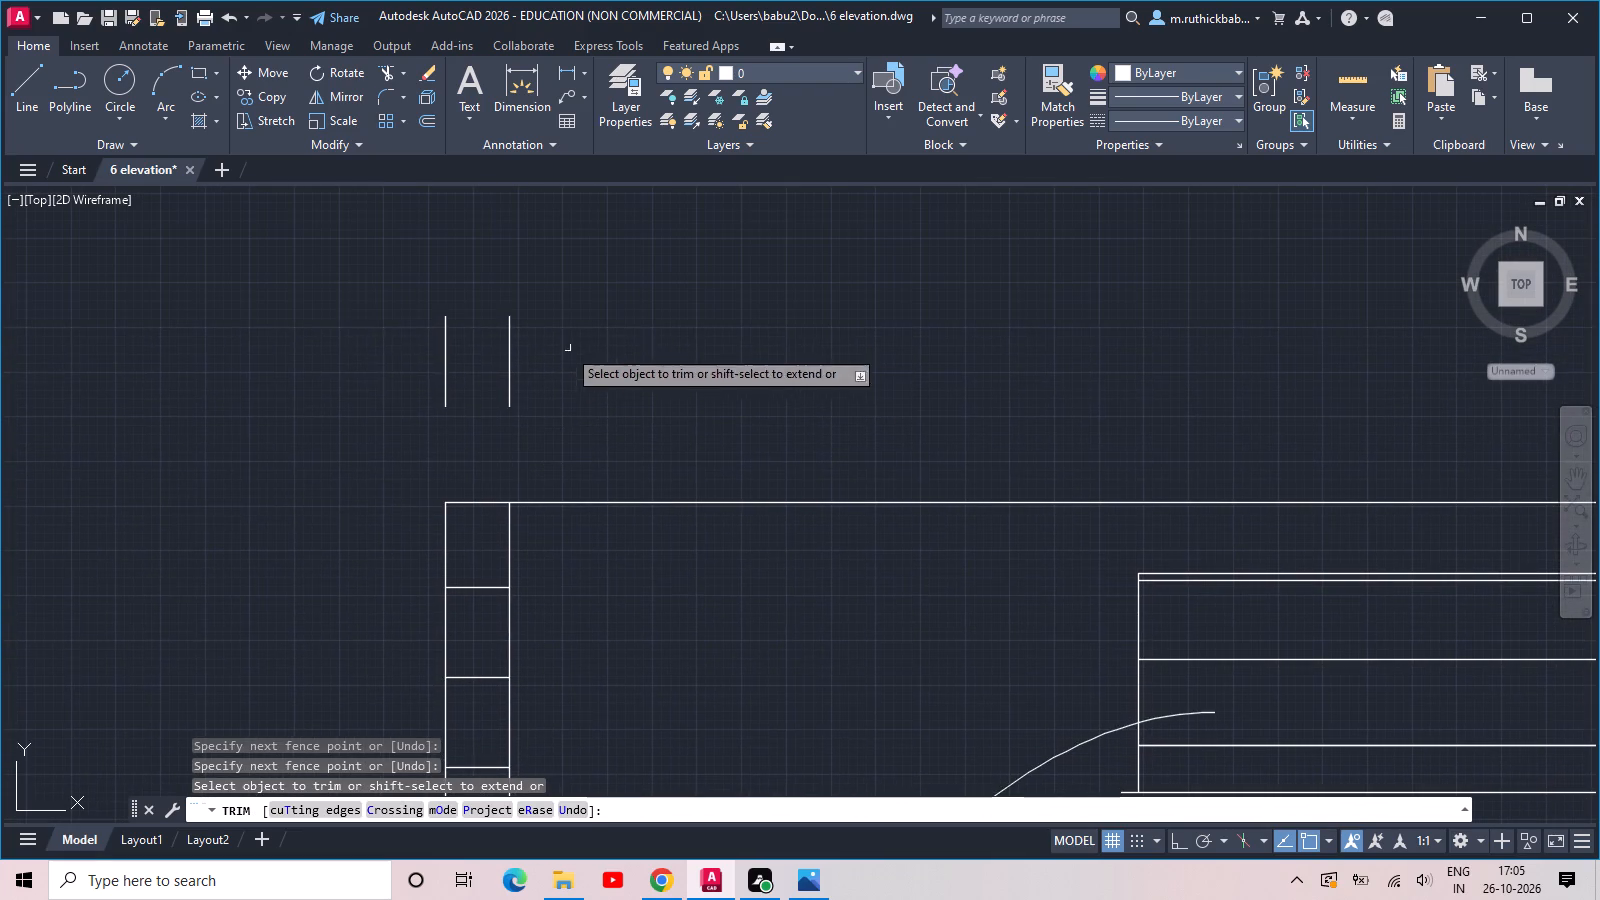
click(347, 333)
click(584, 352)
scroll(585, 352, down, 3)
key(Escape)
middle_drag(703, 342, 475, 237)
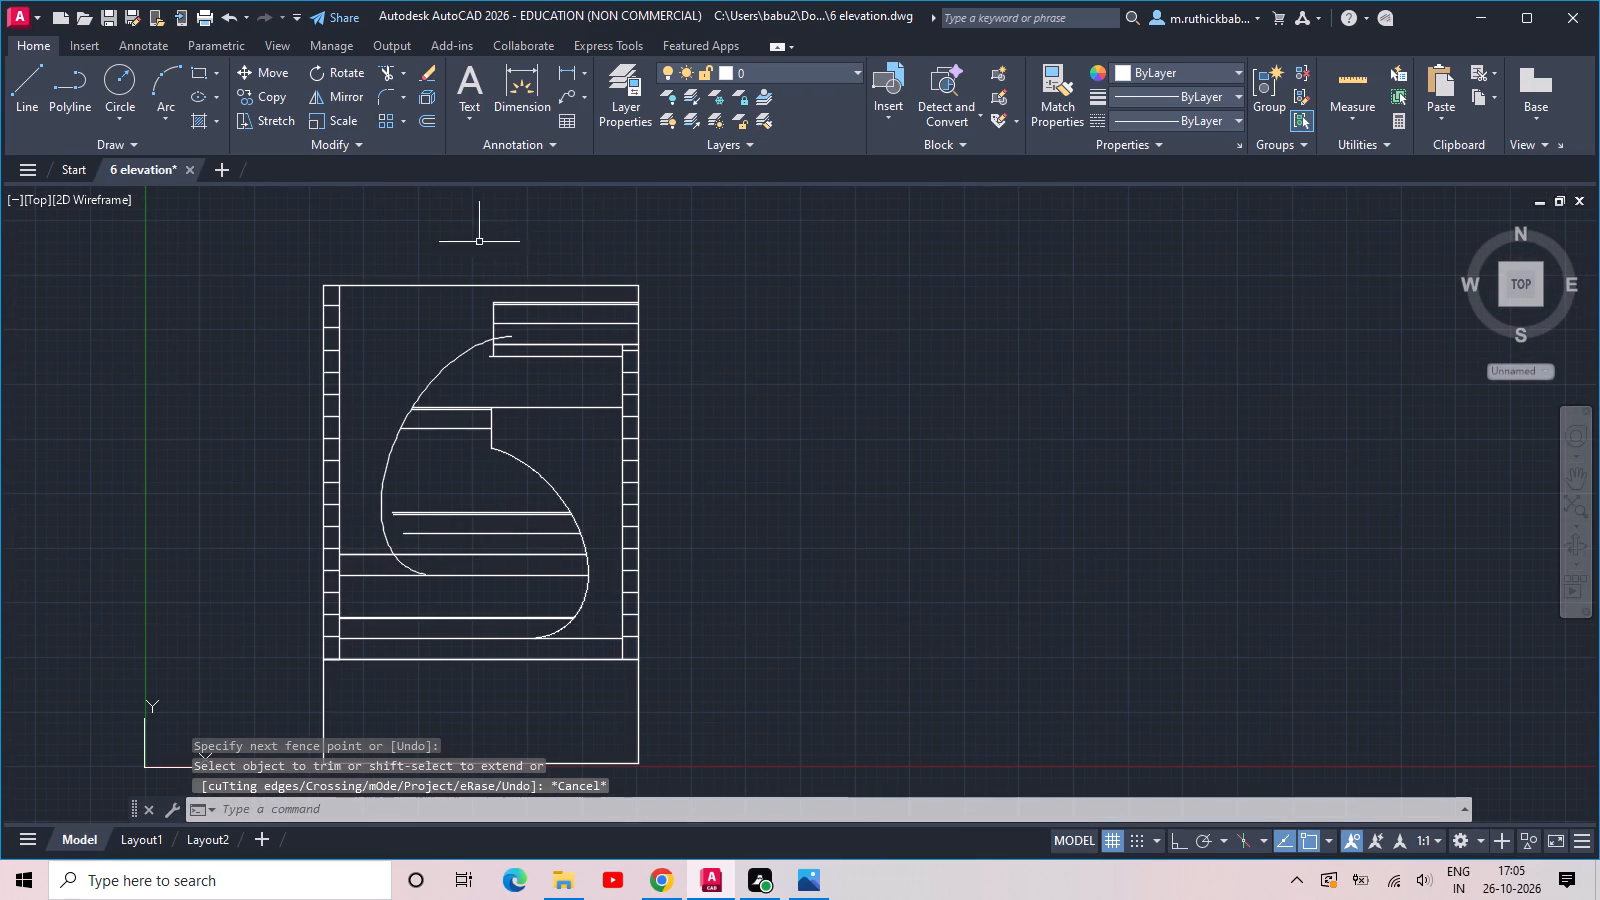
Save the drawing.
key(ctrl+s)
key(ctrl+s)
Trim the upper ellipse arc at the vertical line and remove the lowest line and vertical stub beneath the upper floor band.
scroll(482, 386, up, 2)
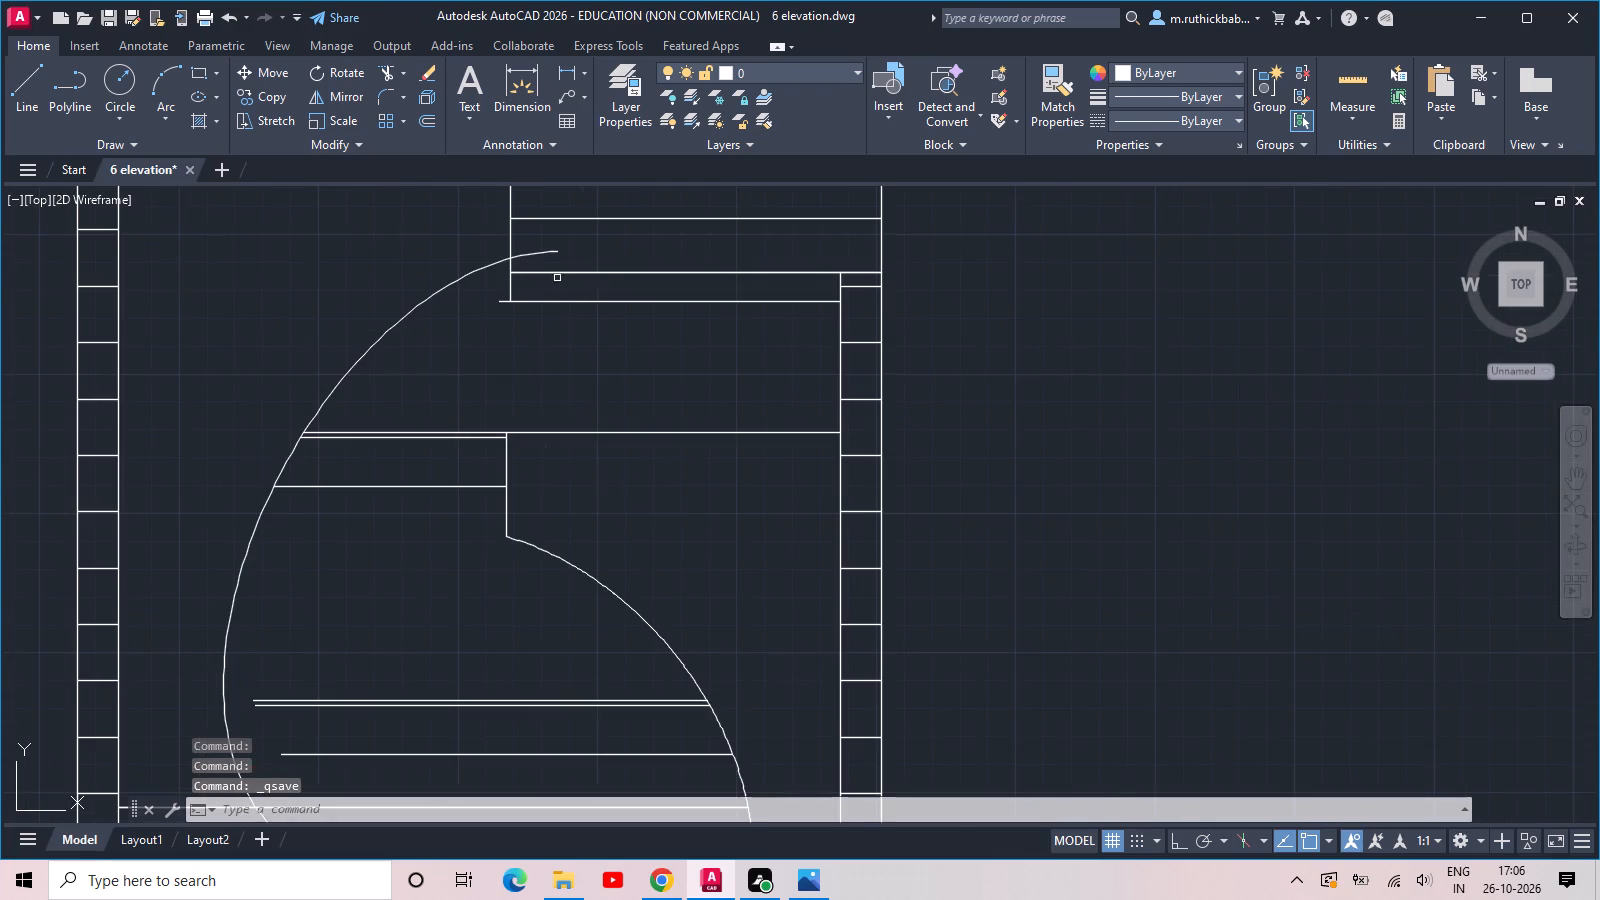
middle_drag(556, 277, 551, 370)
scroll(530, 332, up, 2)
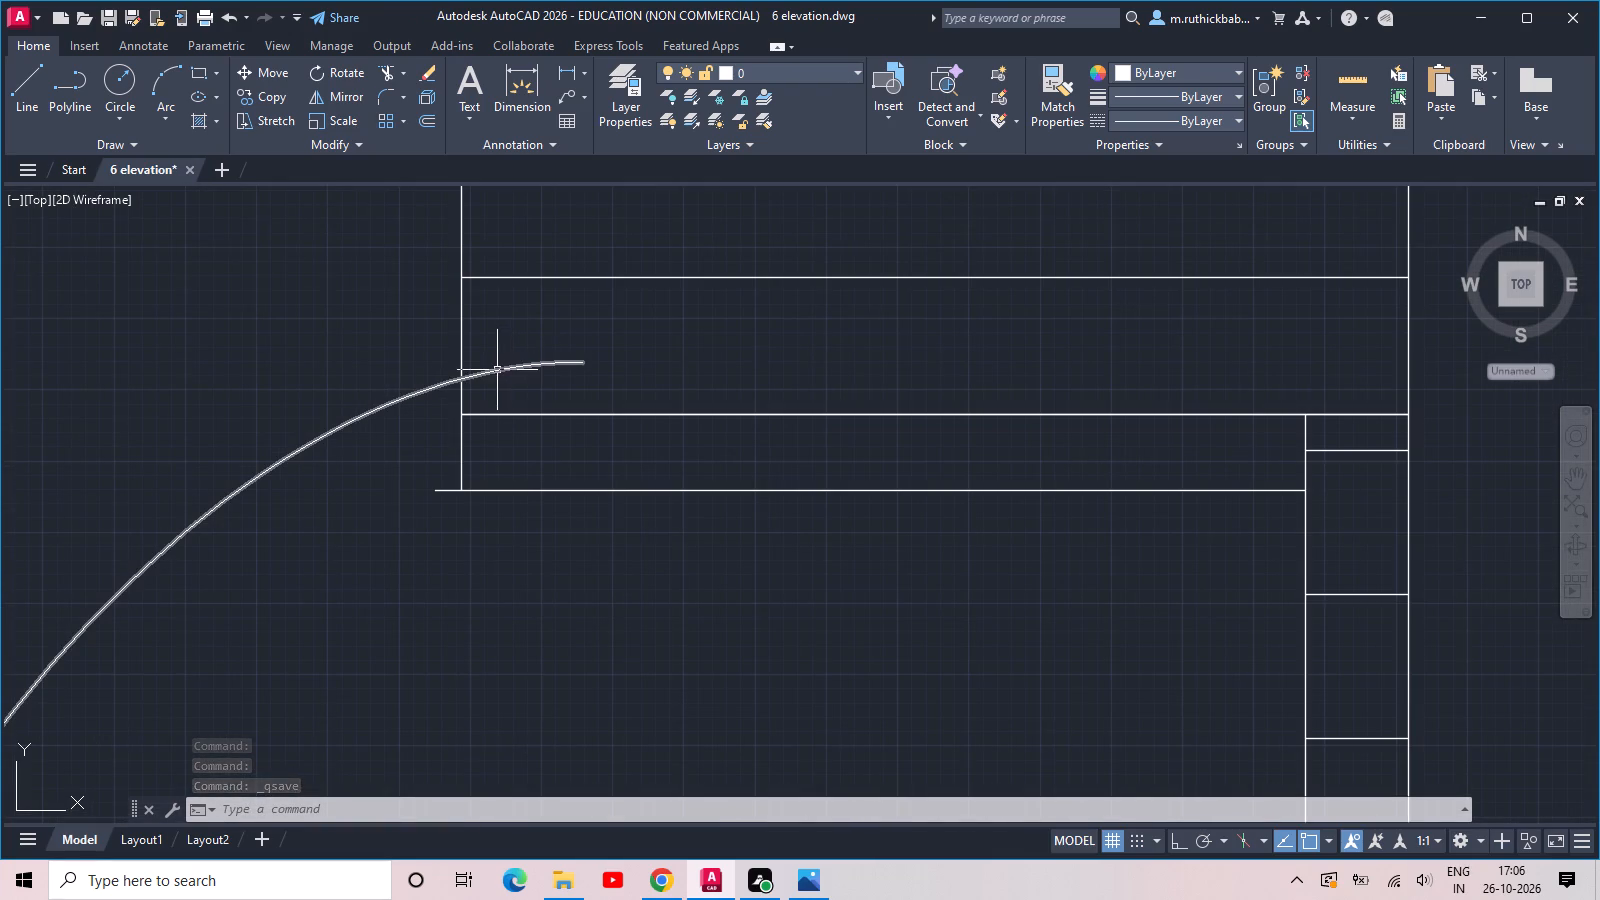
scroll(533, 381, down, 1)
key(Escape)
key(Escape)
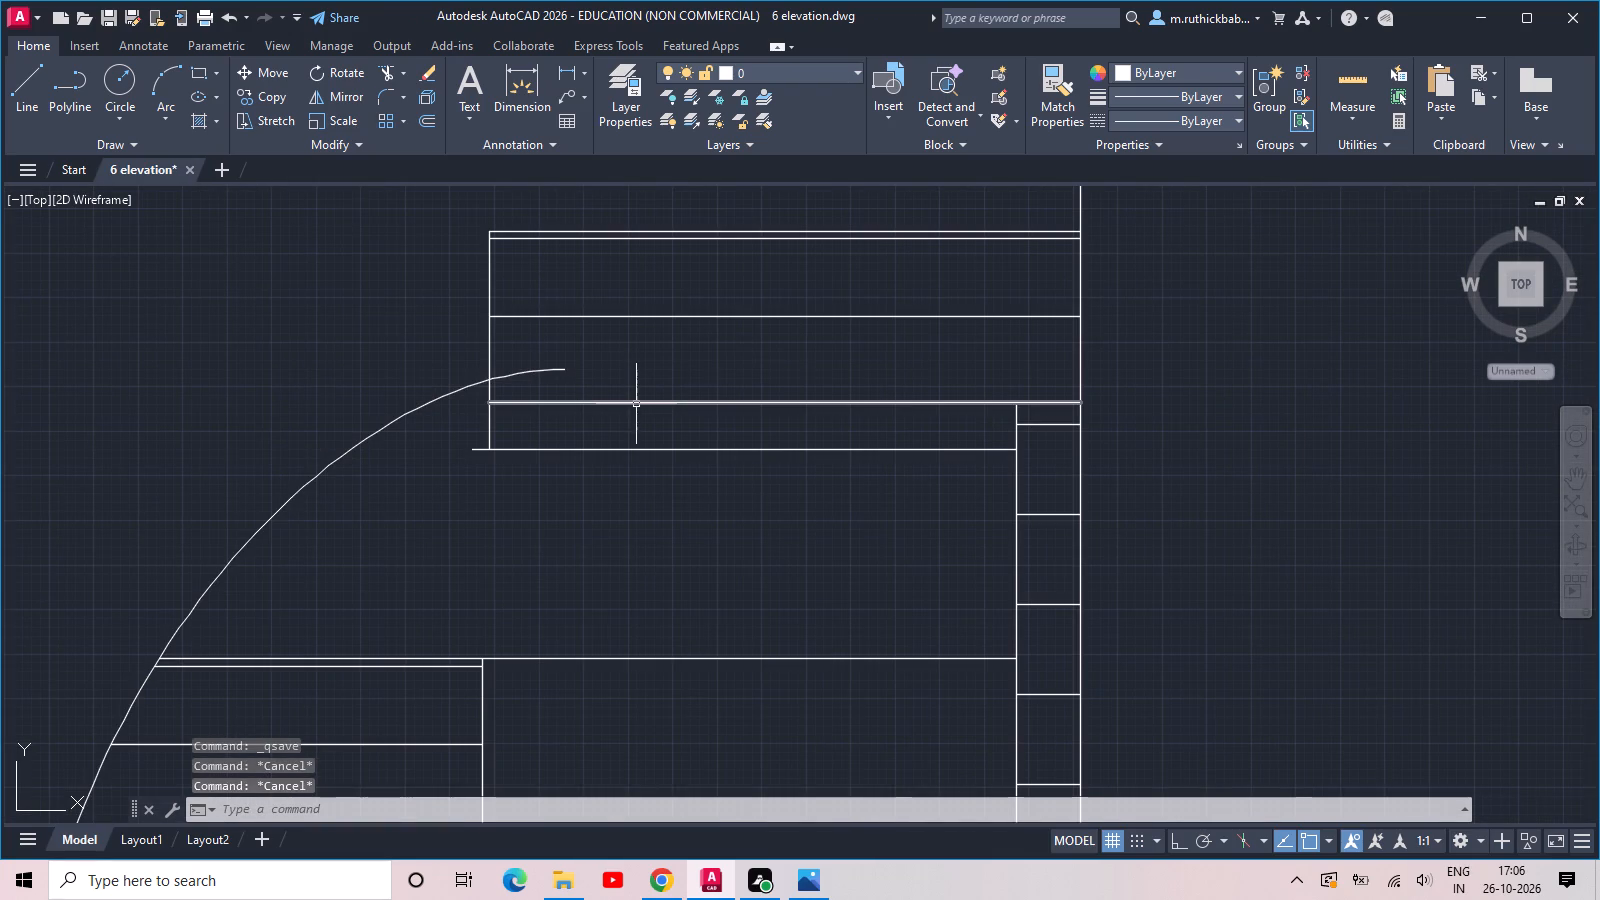
text(tr)
key(space)
key(space)
click(523, 371)
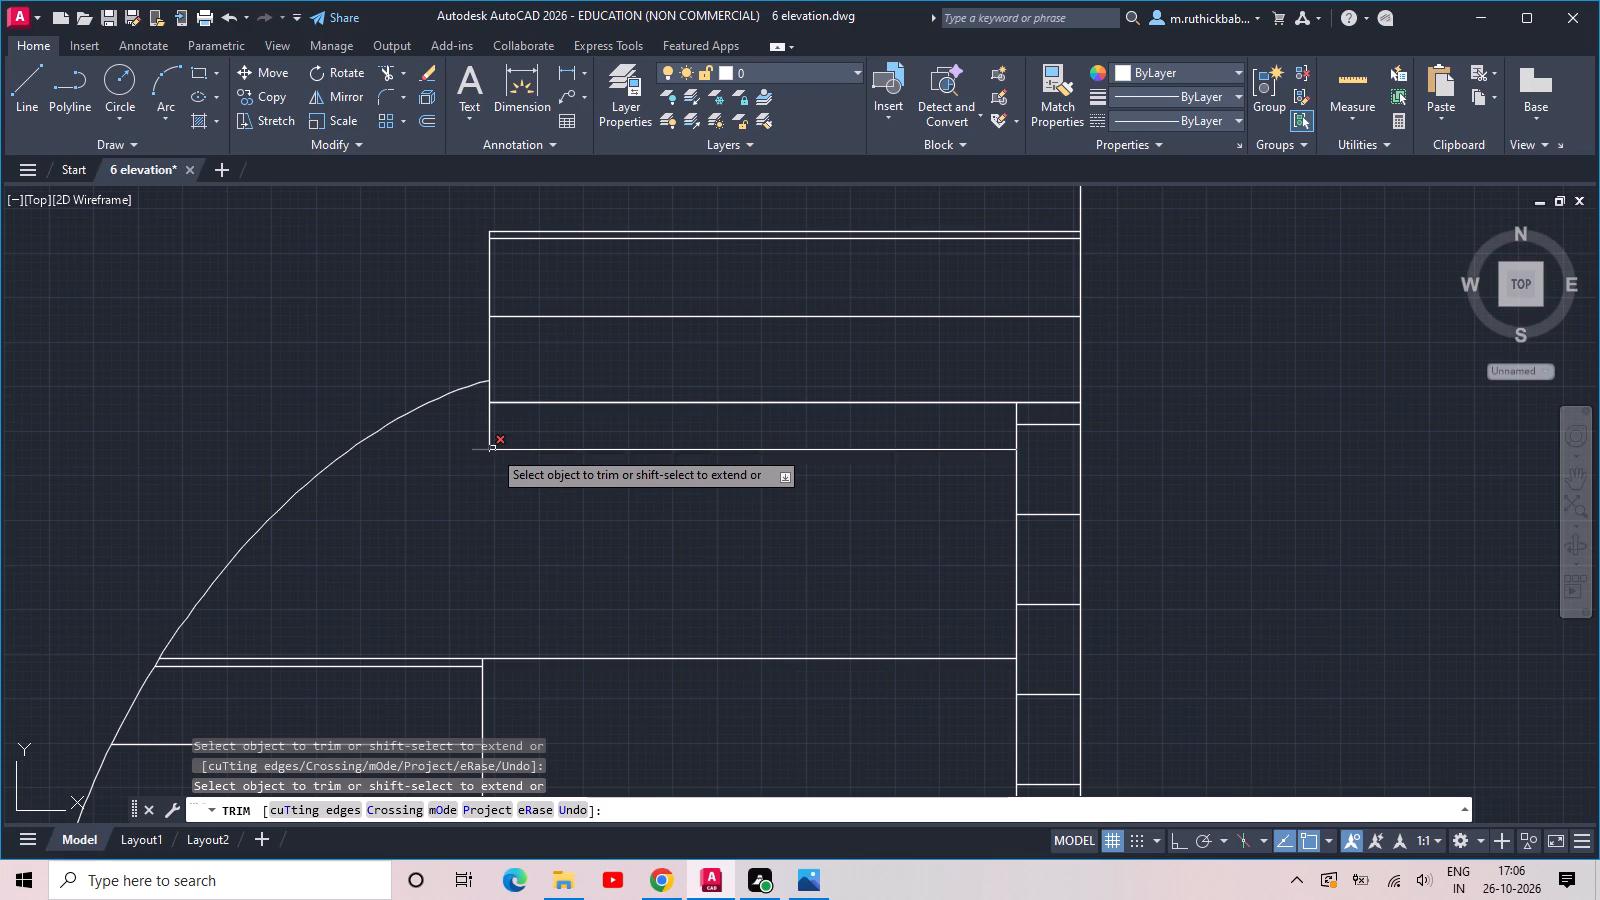
click(481, 447)
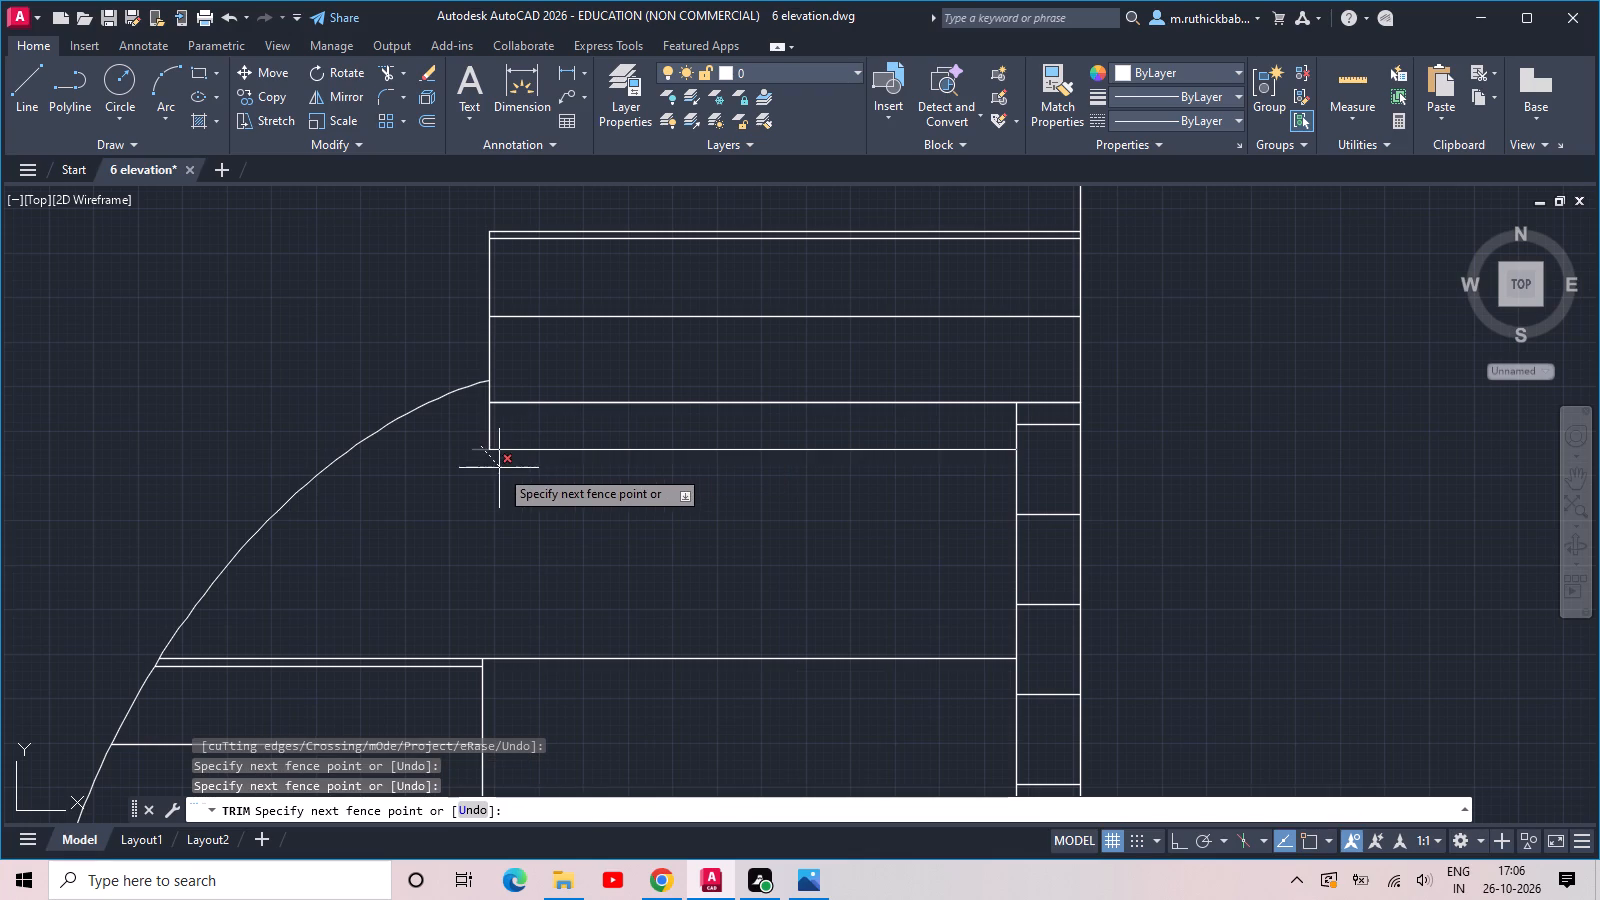
click(499, 468)
scroll(514, 445, down, 1)
click(602, 460)
click(567, 432)
drag(548, 439, 535, 446)
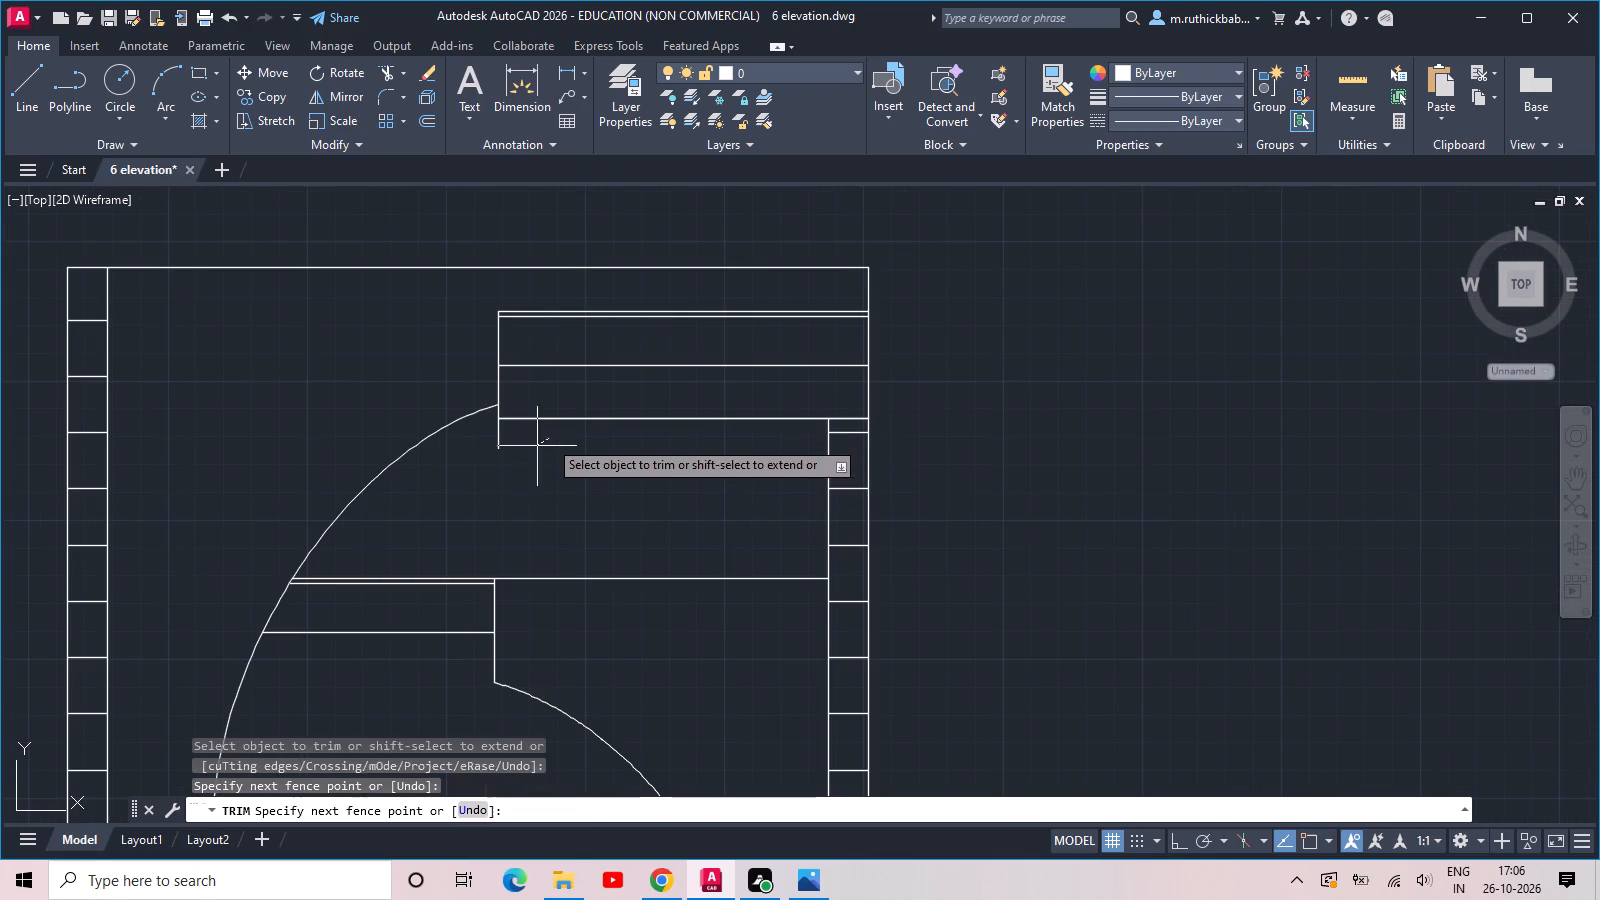
click(499, 435)
scroll(499, 436, down, 2)
click(499, 436)
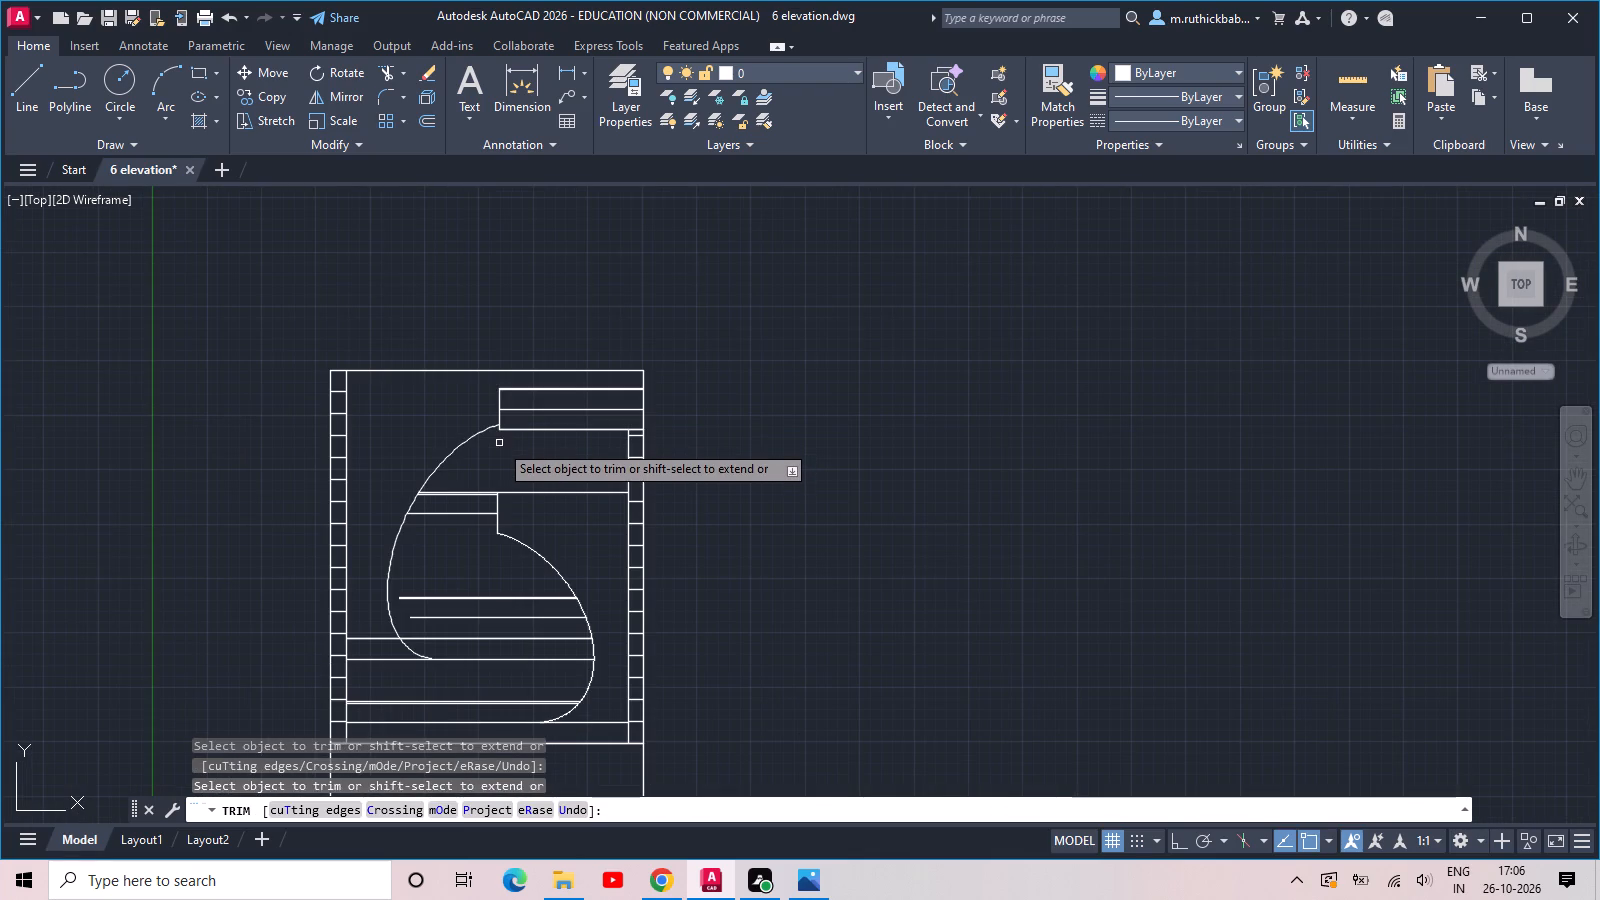
scroll(497, 449, down, 1)
key(Escape)
Trim the part of the floor line that lies between the left side strip and the upper ellipse arc.
middle_drag(505, 535, 543, 450)
scroll(548, 458, up, 2)
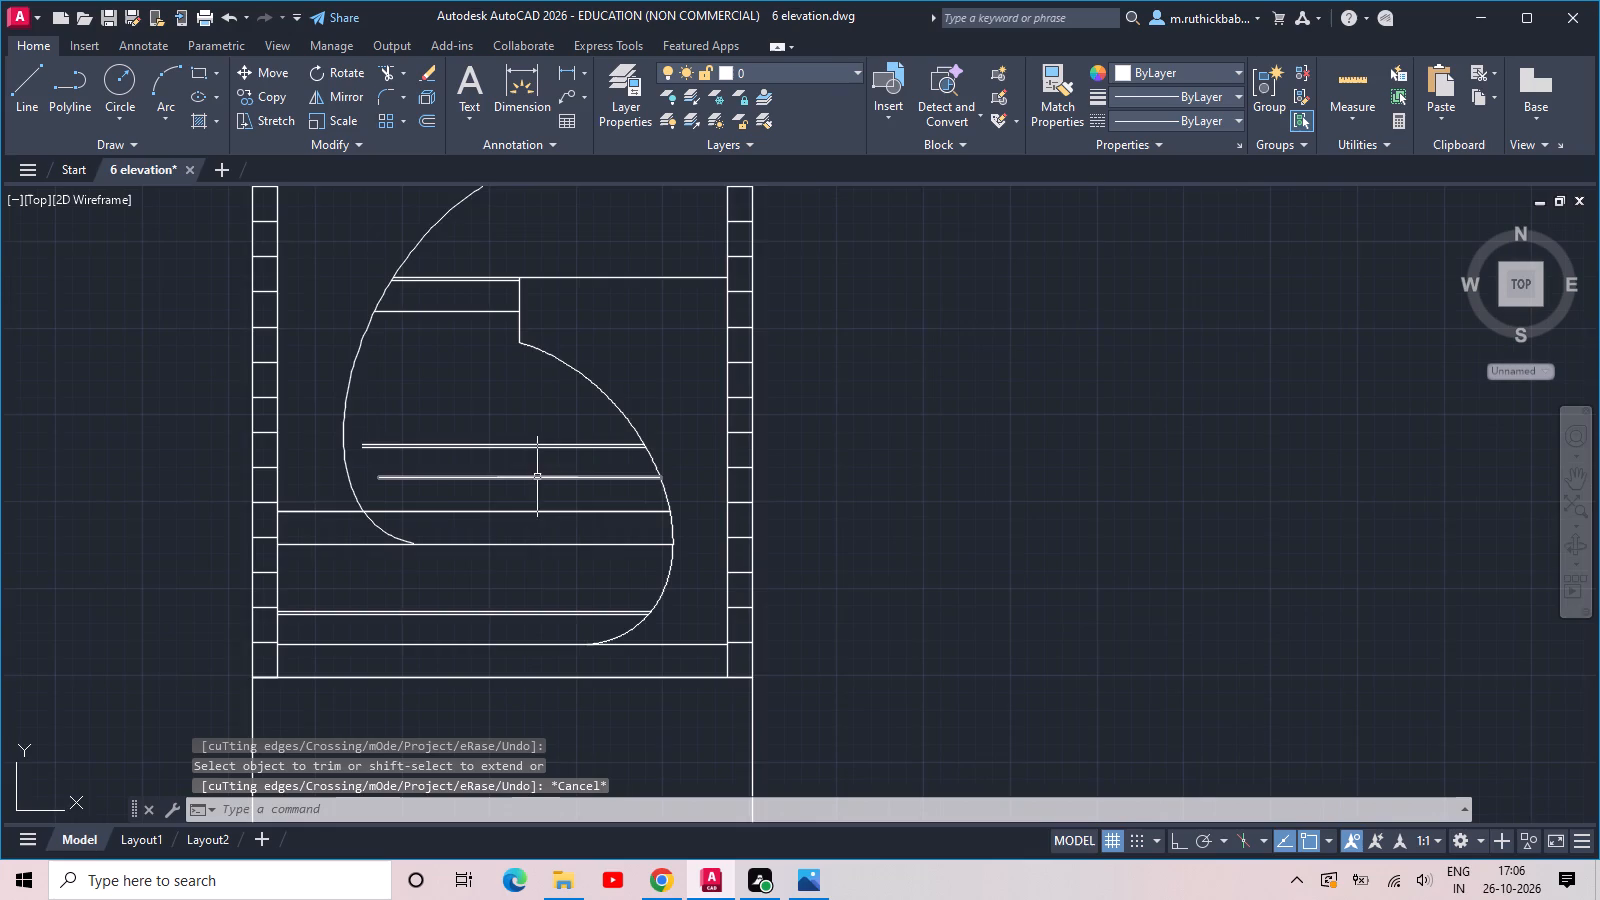
scroll(532, 466, down, 1)
scroll(491, 485, up, 1)
scroll(376, 523, up, 2)
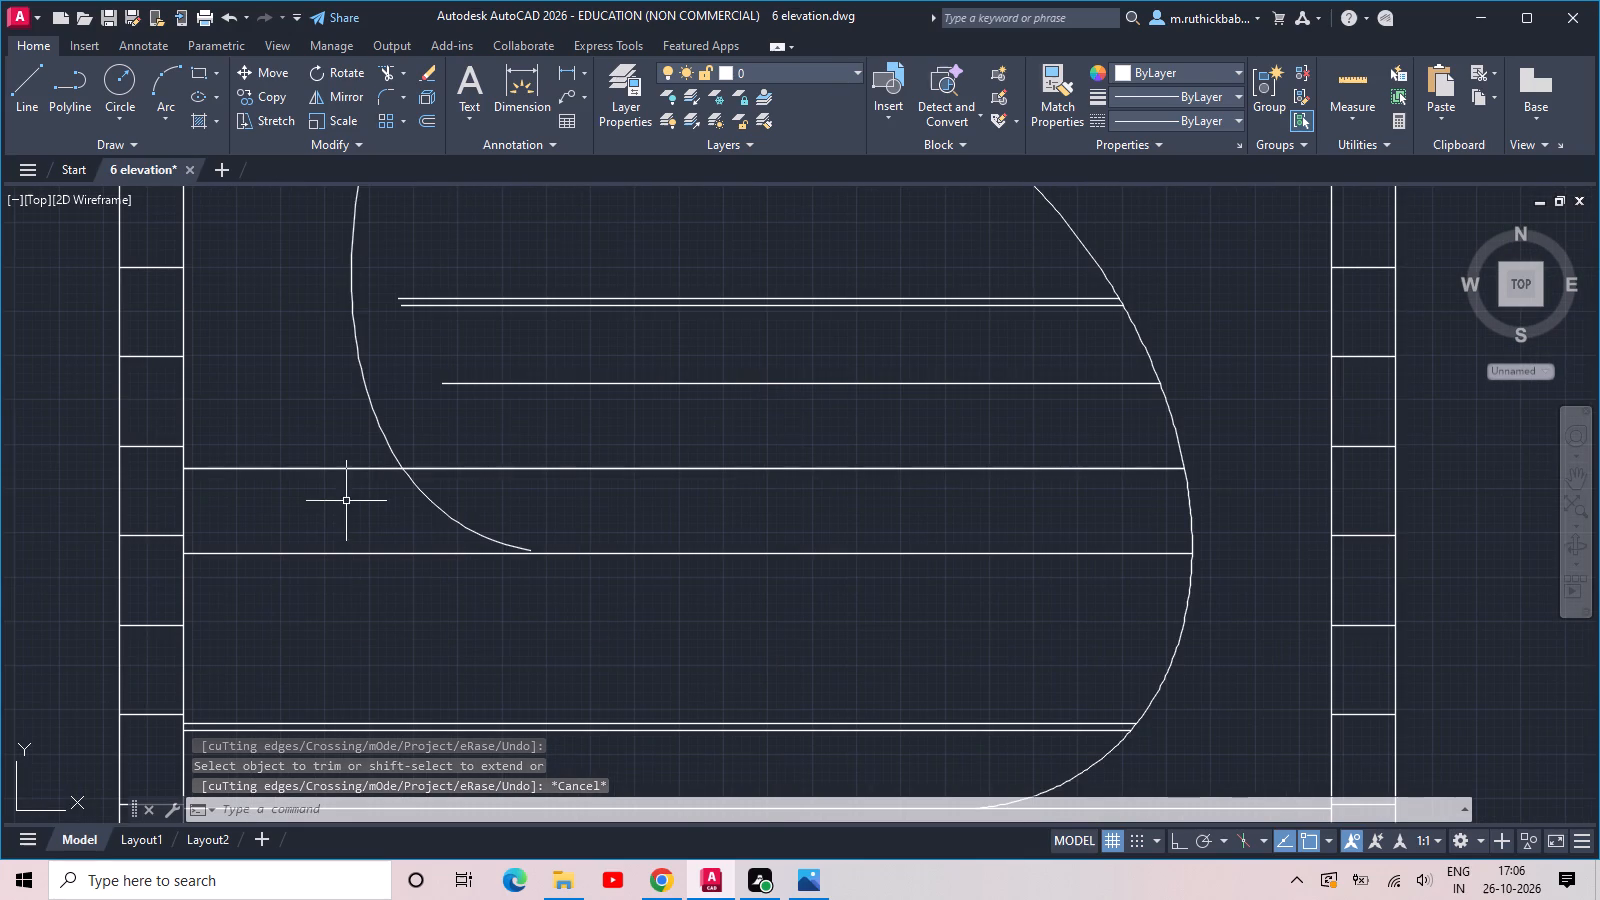
key(t)
key(r)
key(space)
key(space)
click(325, 494)
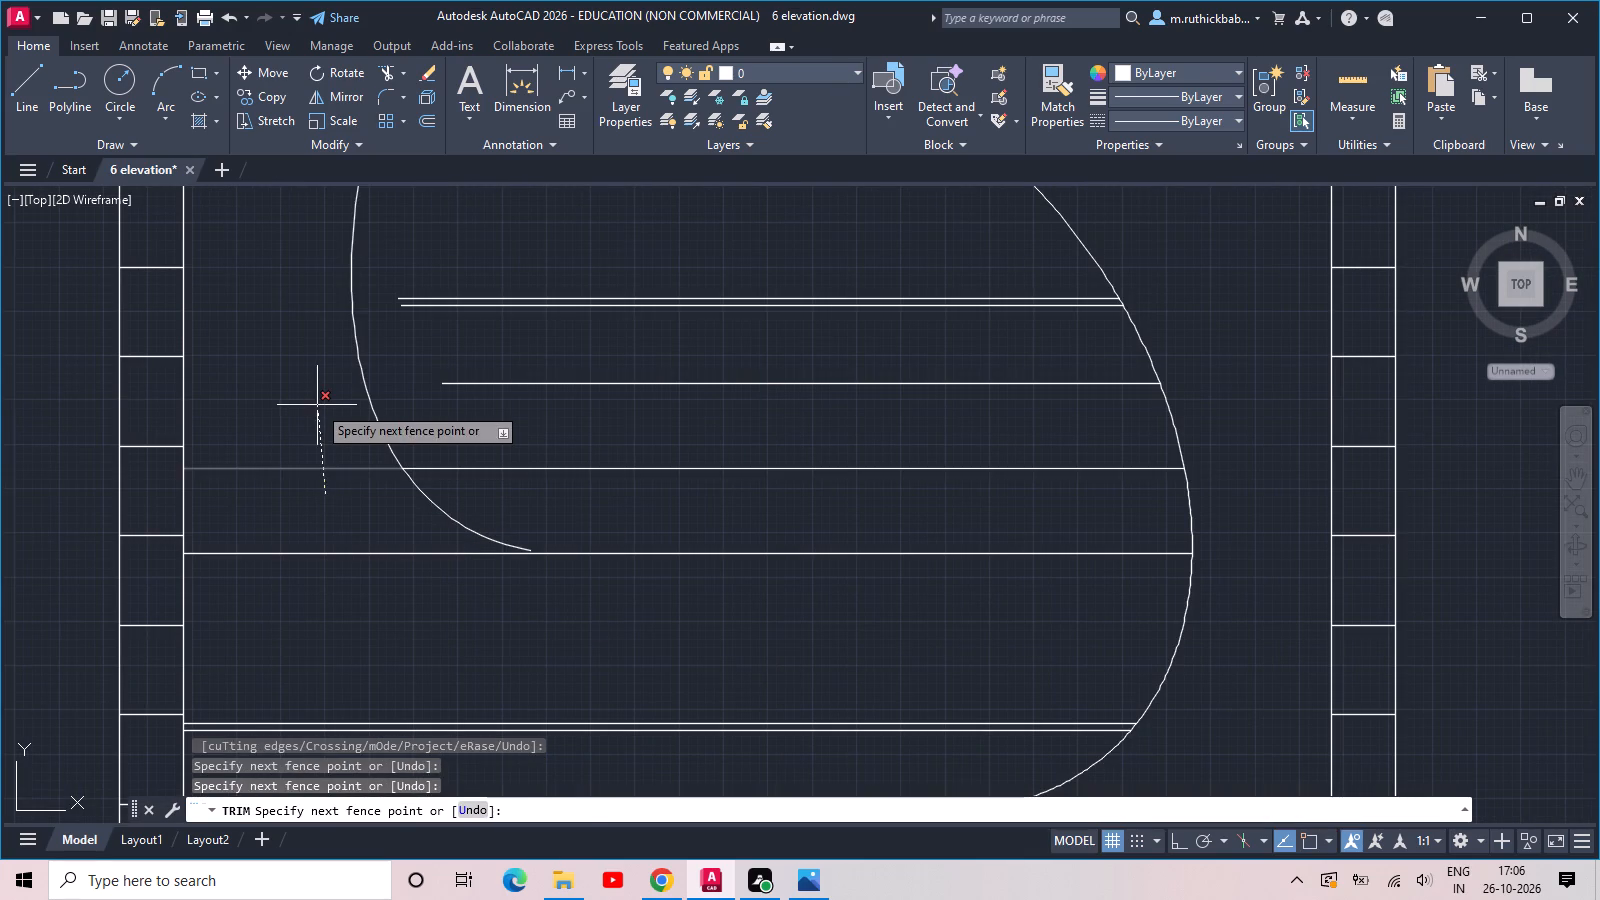
click(317, 405)
scroll(317, 405, down, 3)
scroll(369, 505, up, 1)
scroll(509, 507, up, 1)
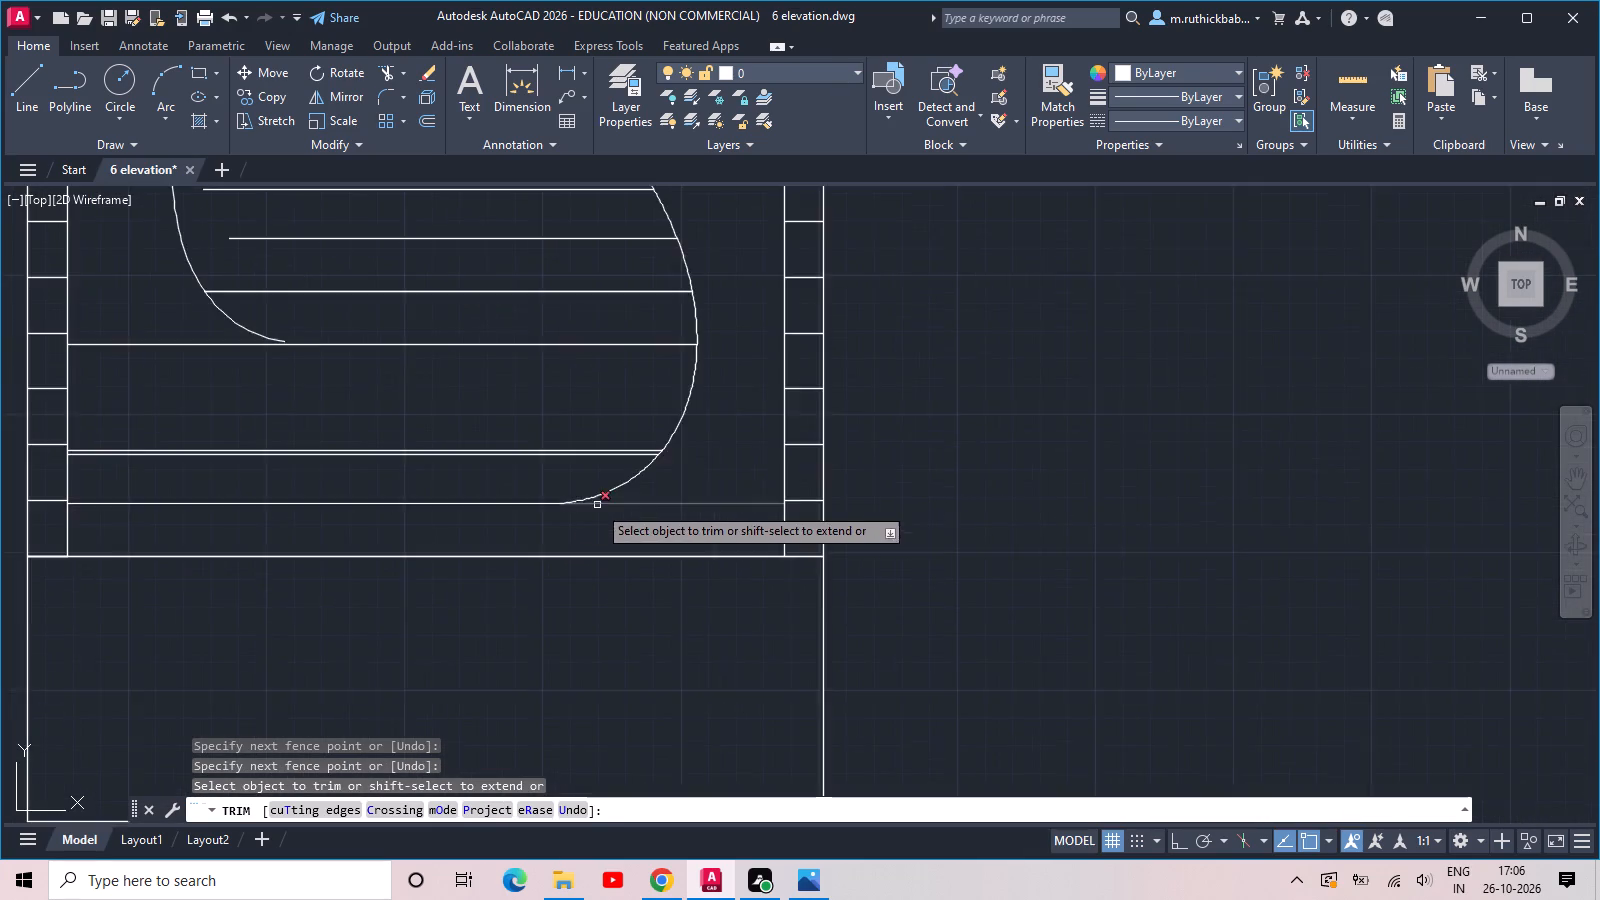
scroll(597, 506, up, 2)
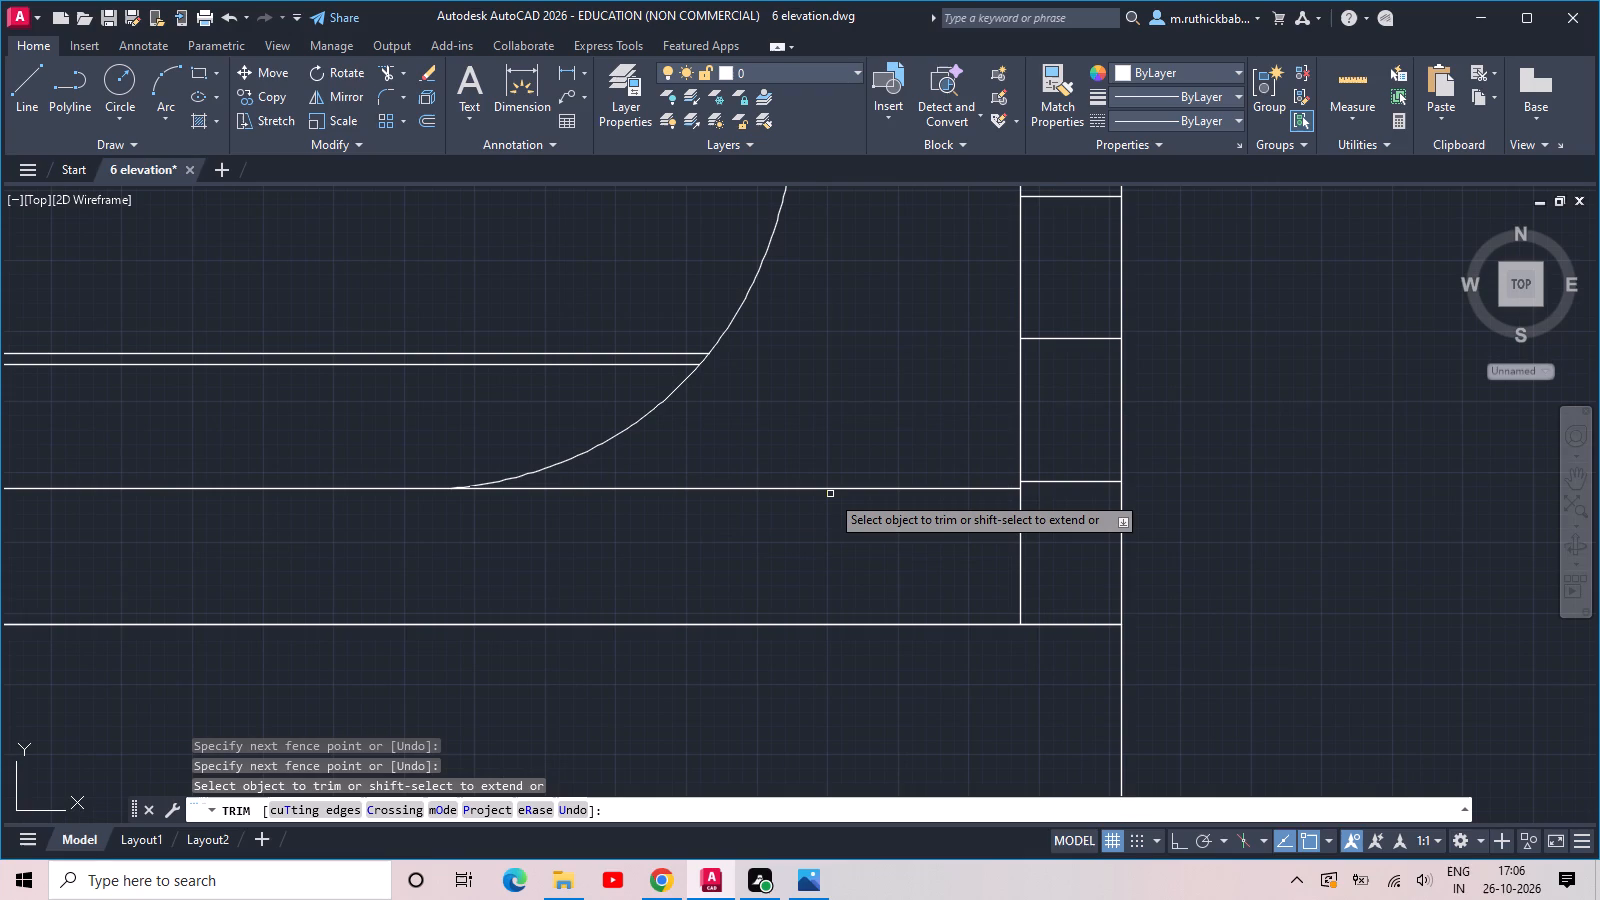
key(Escape)
Stretch the lower ellipse arc's lower axis end outward to about 13'-1" from the ellipse centre.
scroll(606, 479, down, 3)
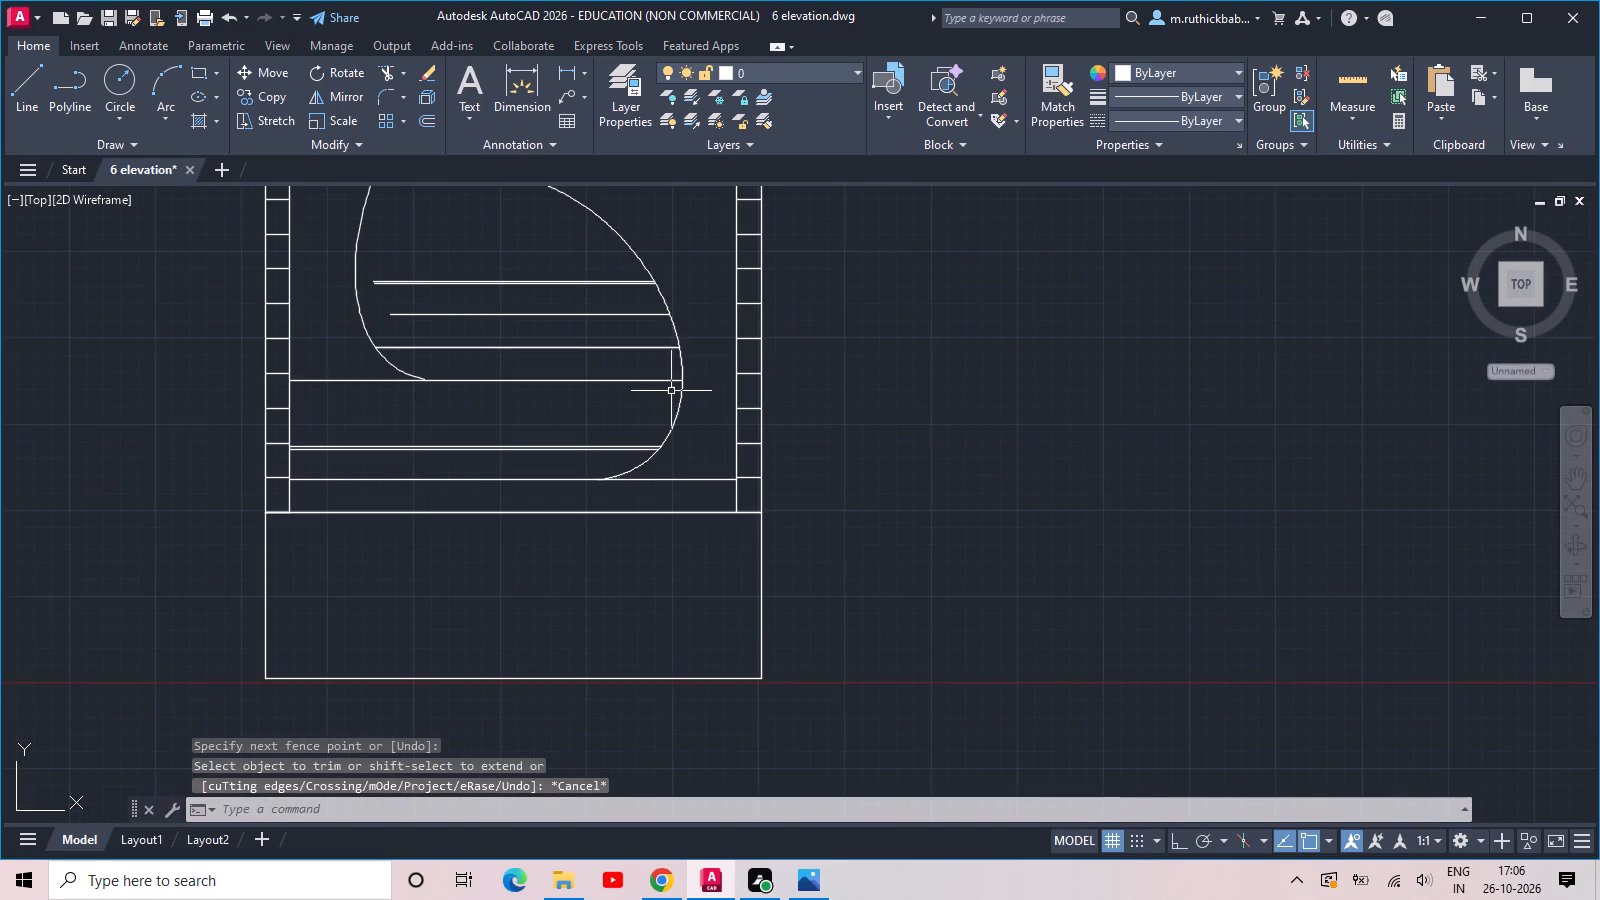
middle_drag(671, 391, 789, 523)
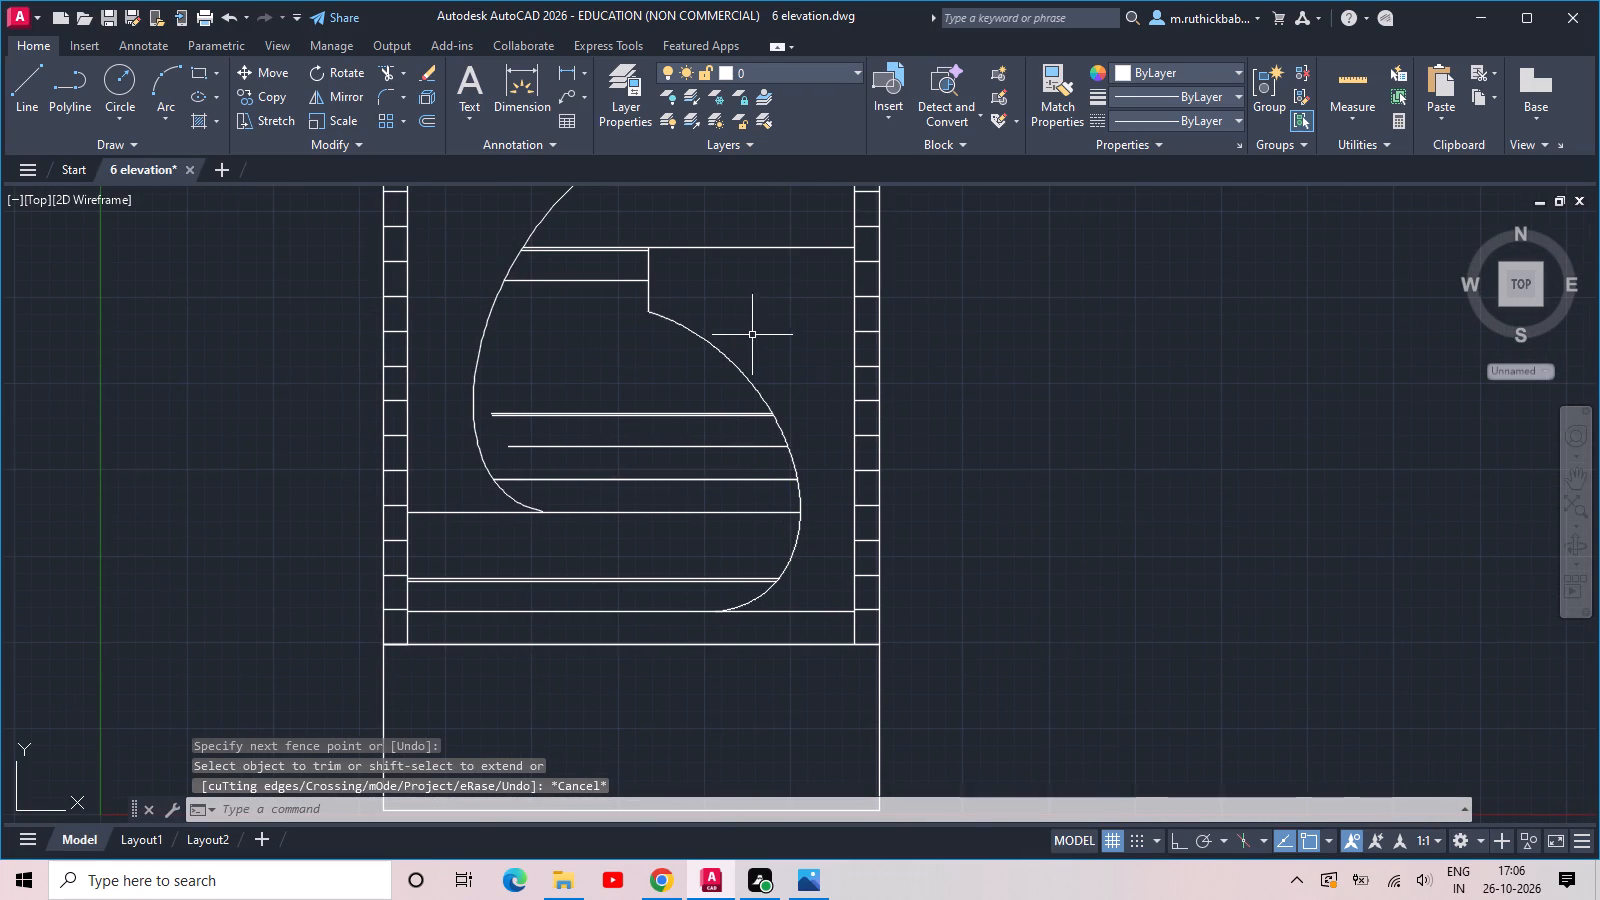
click(757, 605)
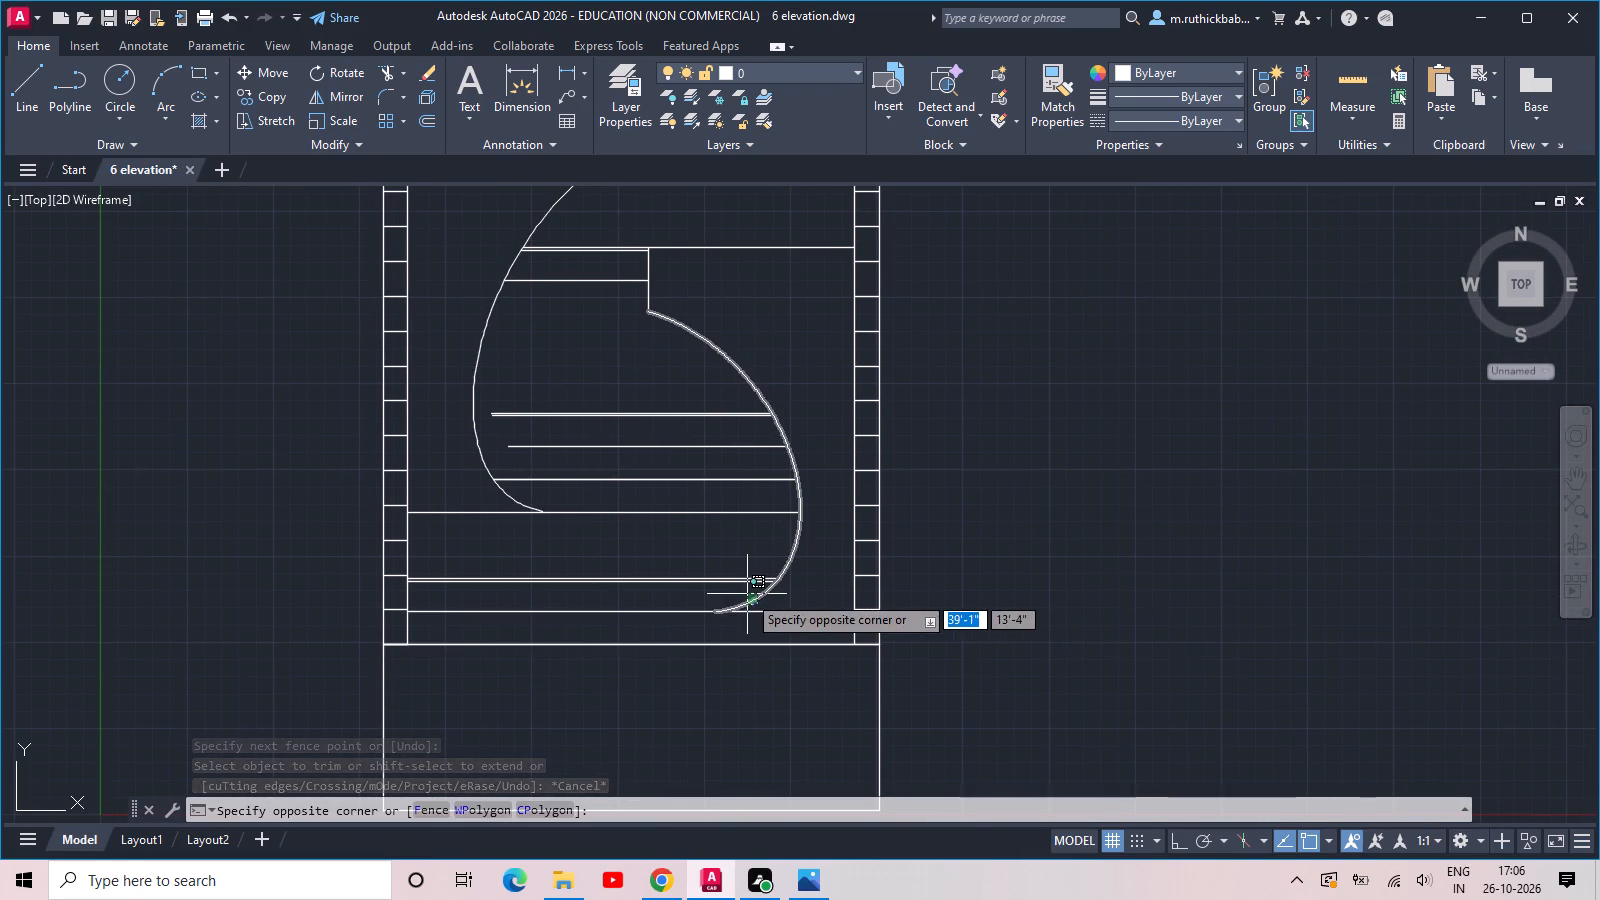
click(747, 594)
click(763, 588)
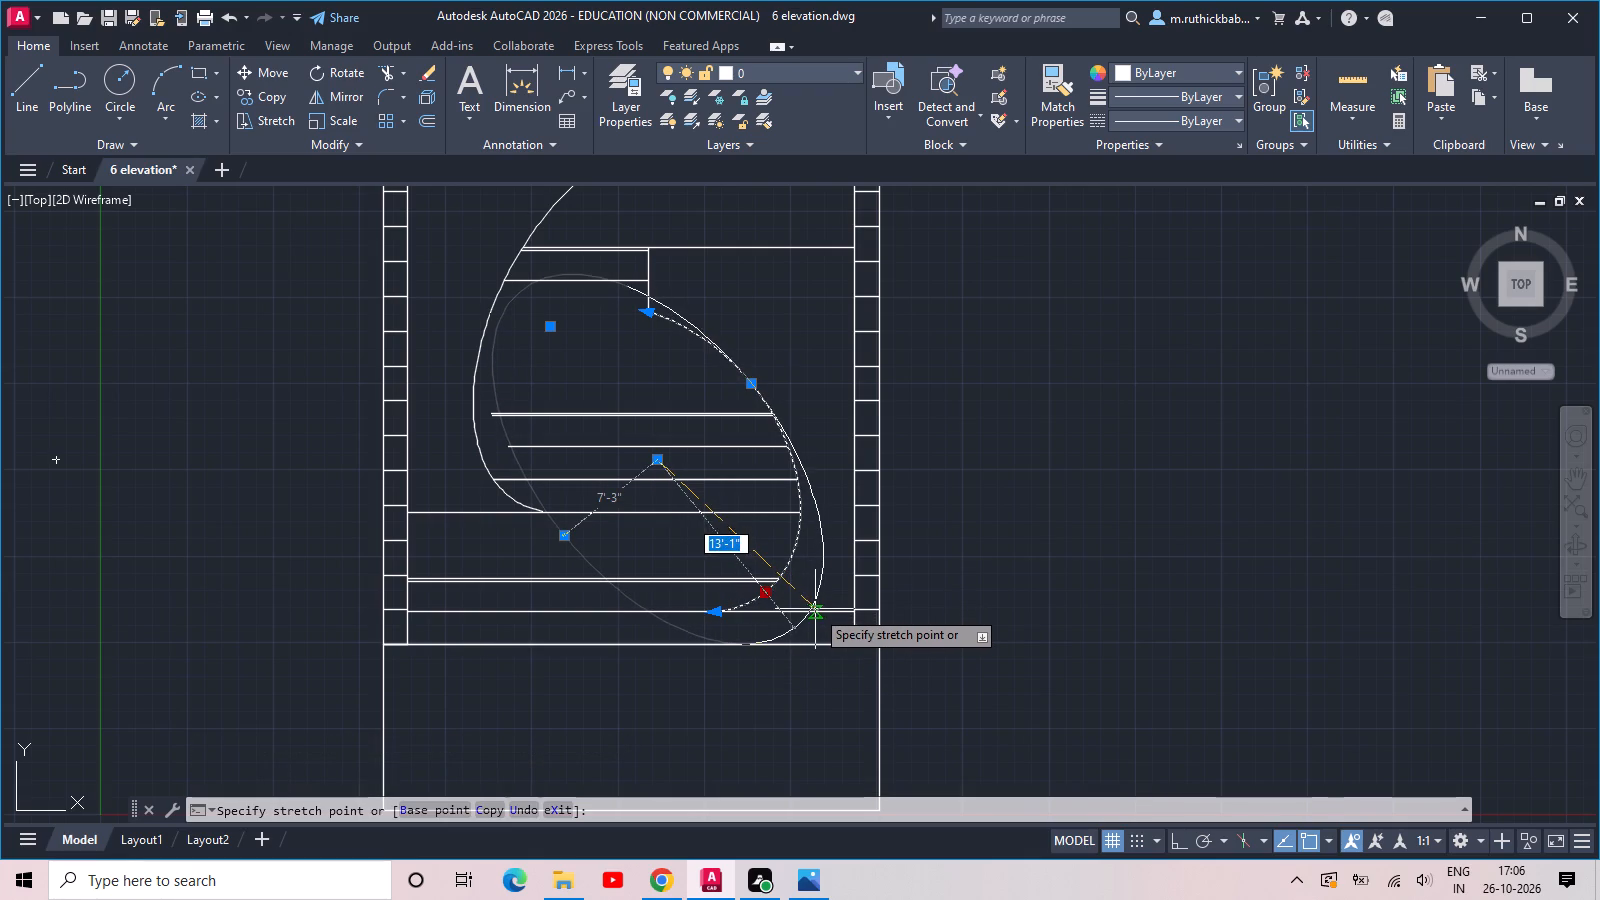
click(814, 609)
key(Escape)
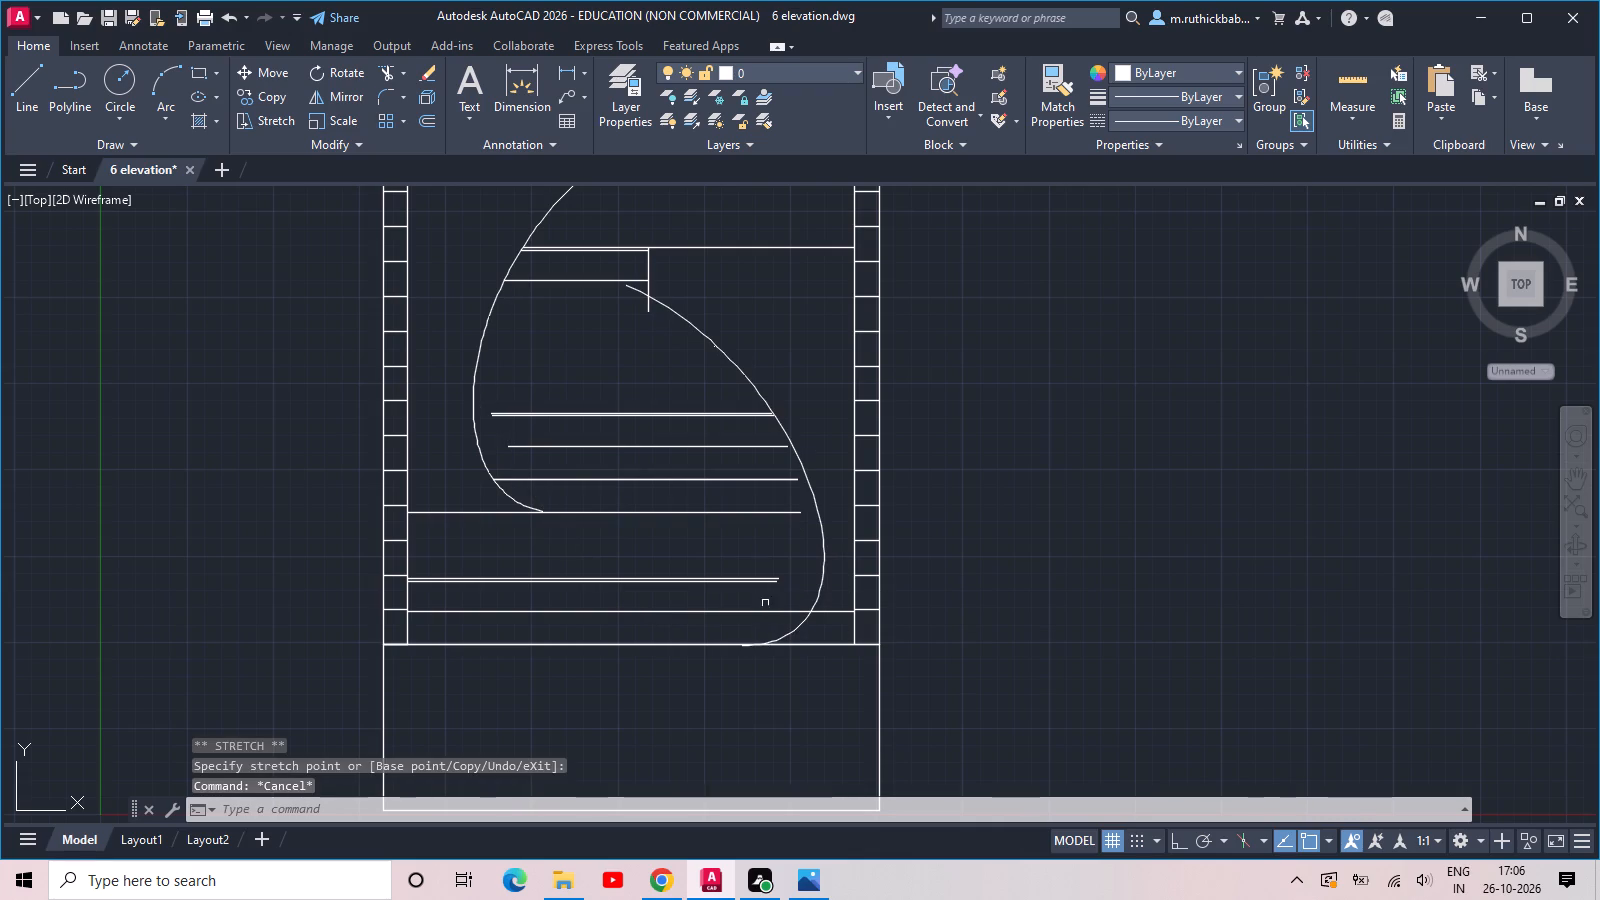
Extend the right ends of the lower floor lines to the stretched lower ellipse arc.
text(ex)
key(space)
key(space)
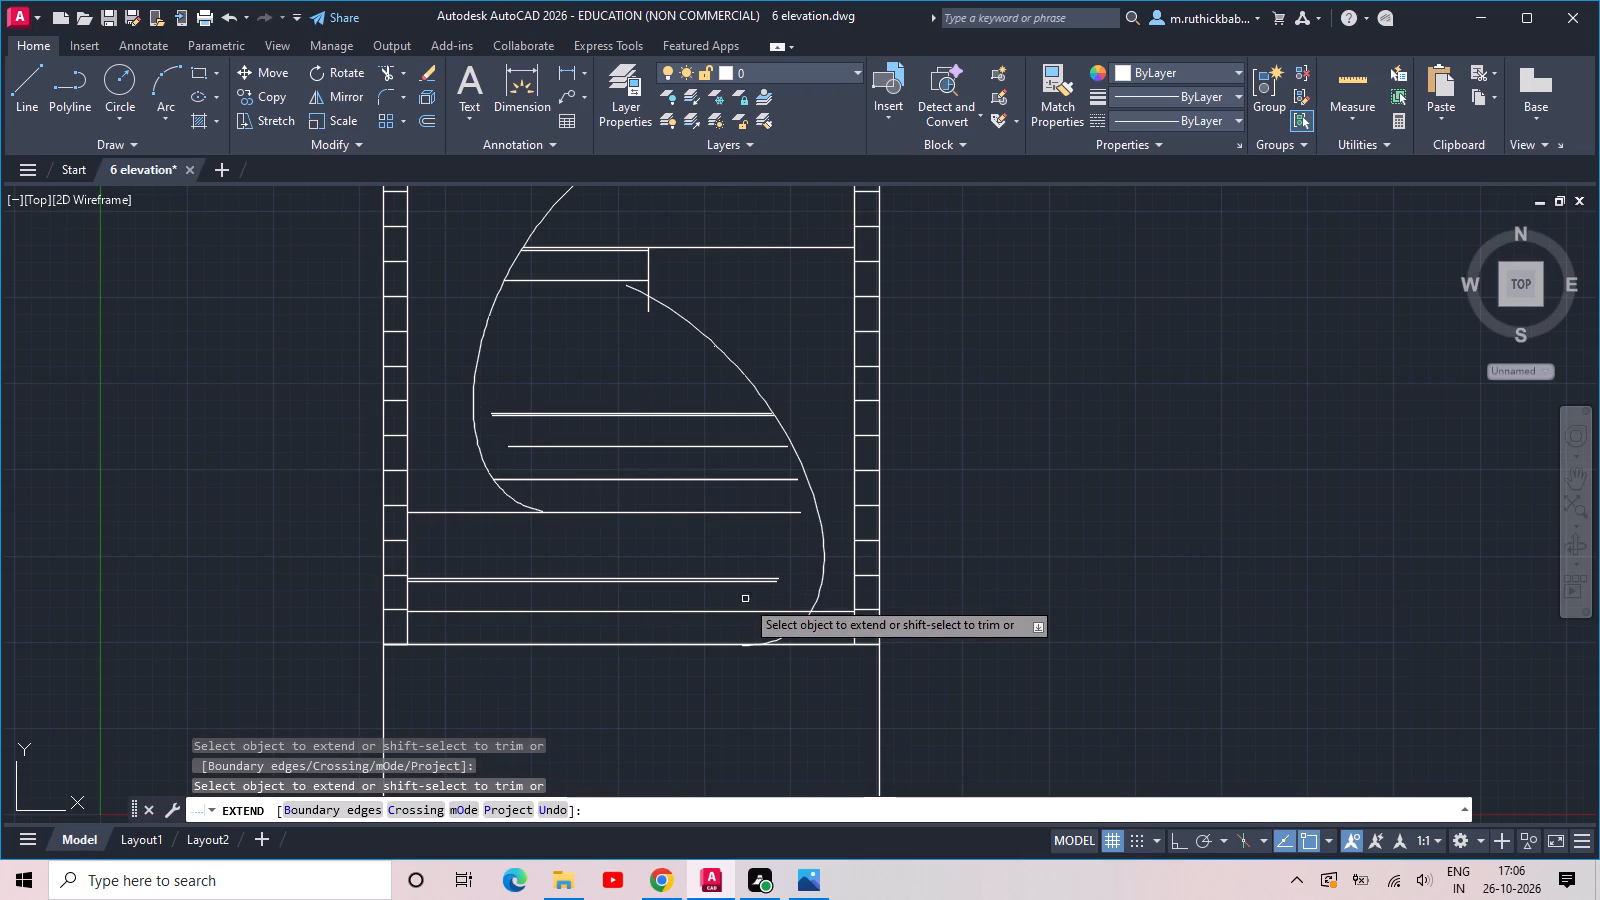
click(743, 626)
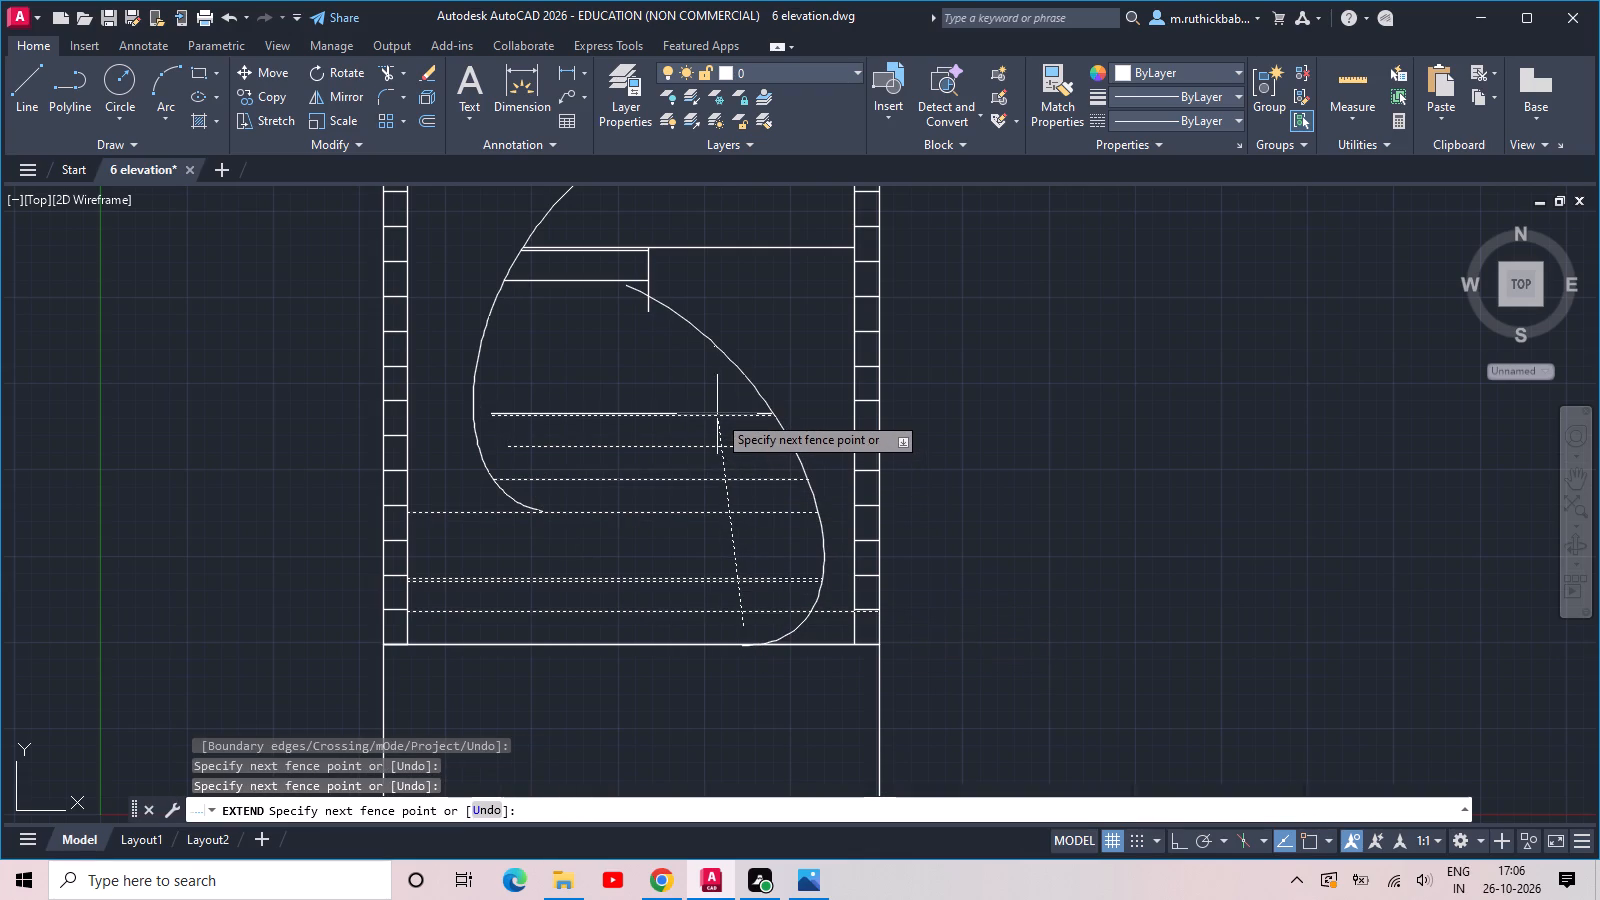
click(717, 414)
key(Escape)
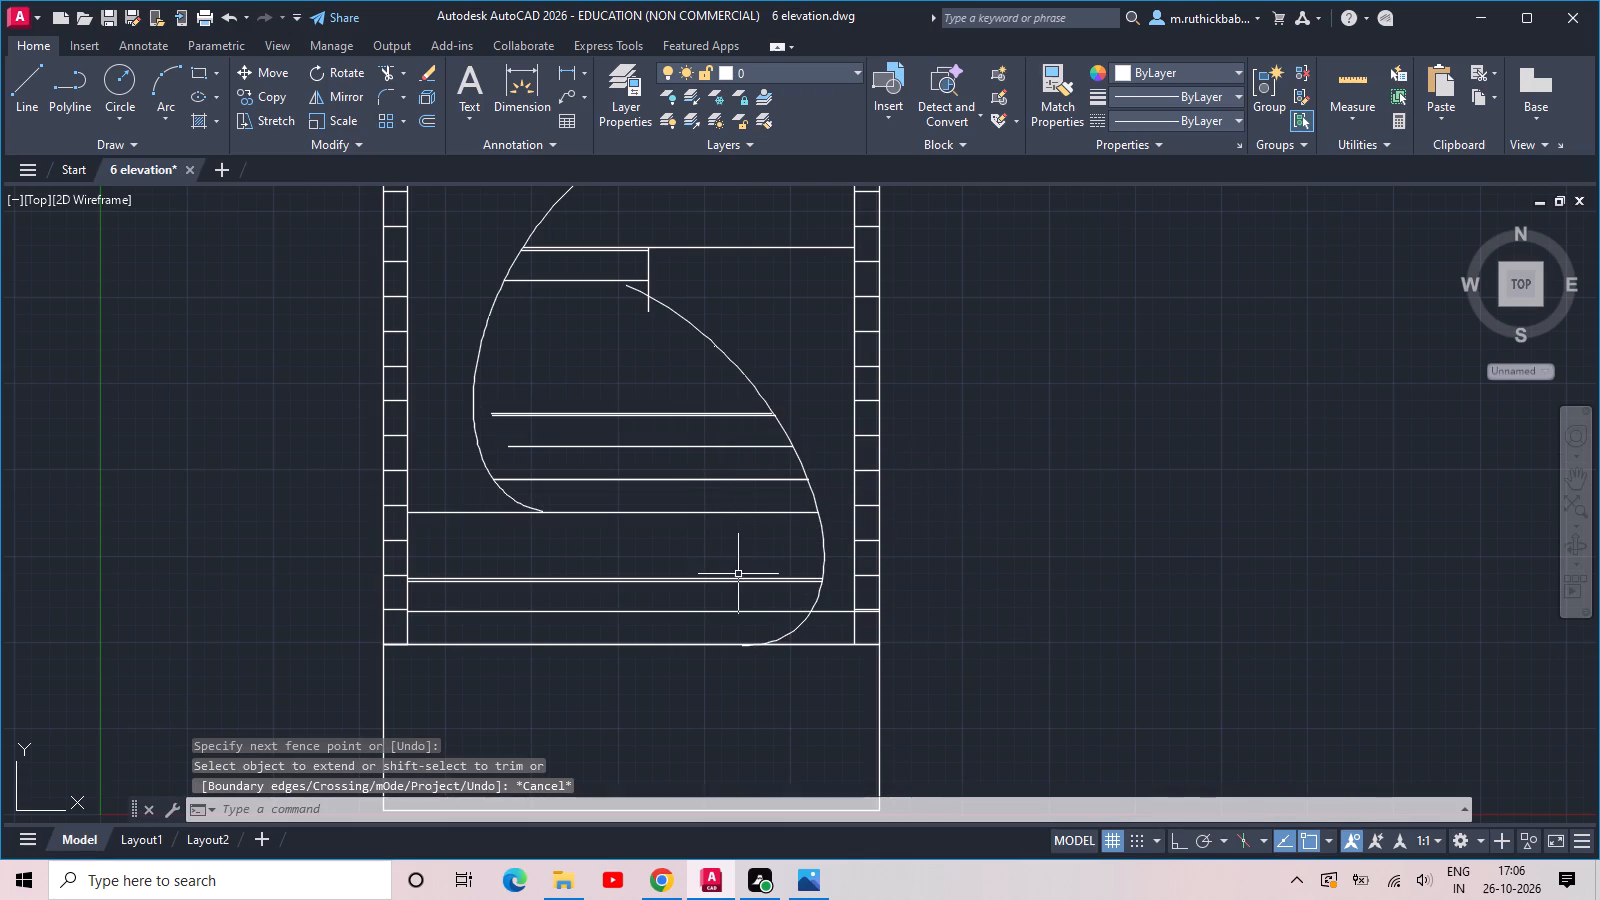
Trim the lowest floor line between the lower arc and right strip, and the arc's tail below the base line.
middle_drag(738, 574, 682, 540)
scroll(749, 586, up, 1)
key(t)
key(r)
key(space)
key(space)
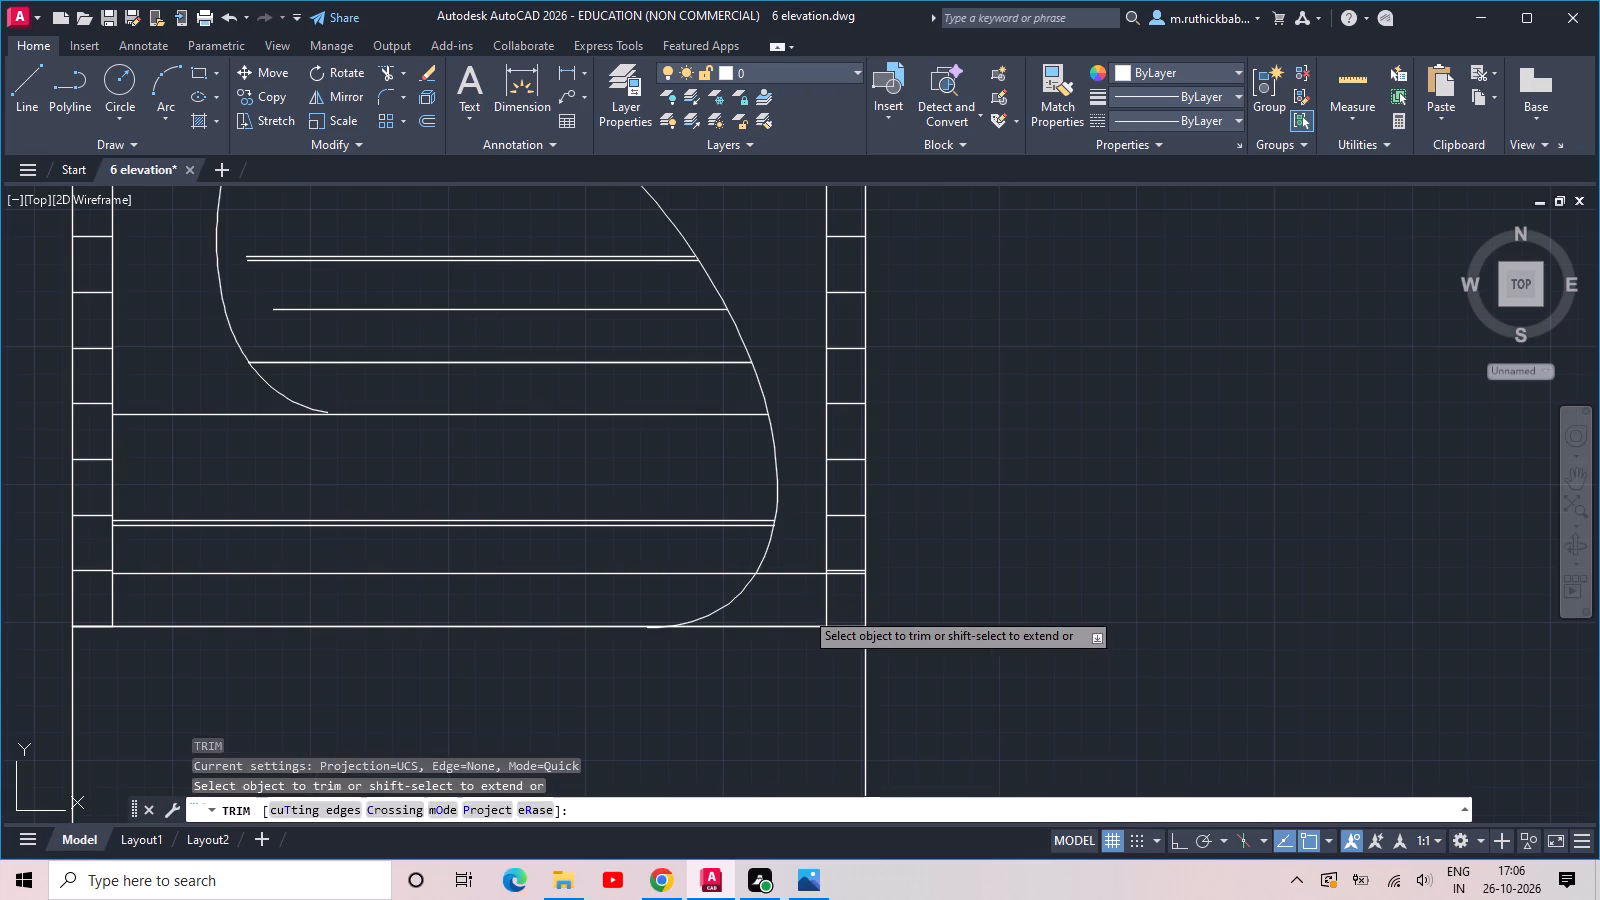
click(804, 610)
click(797, 536)
scroll(677, 650, up, 6)
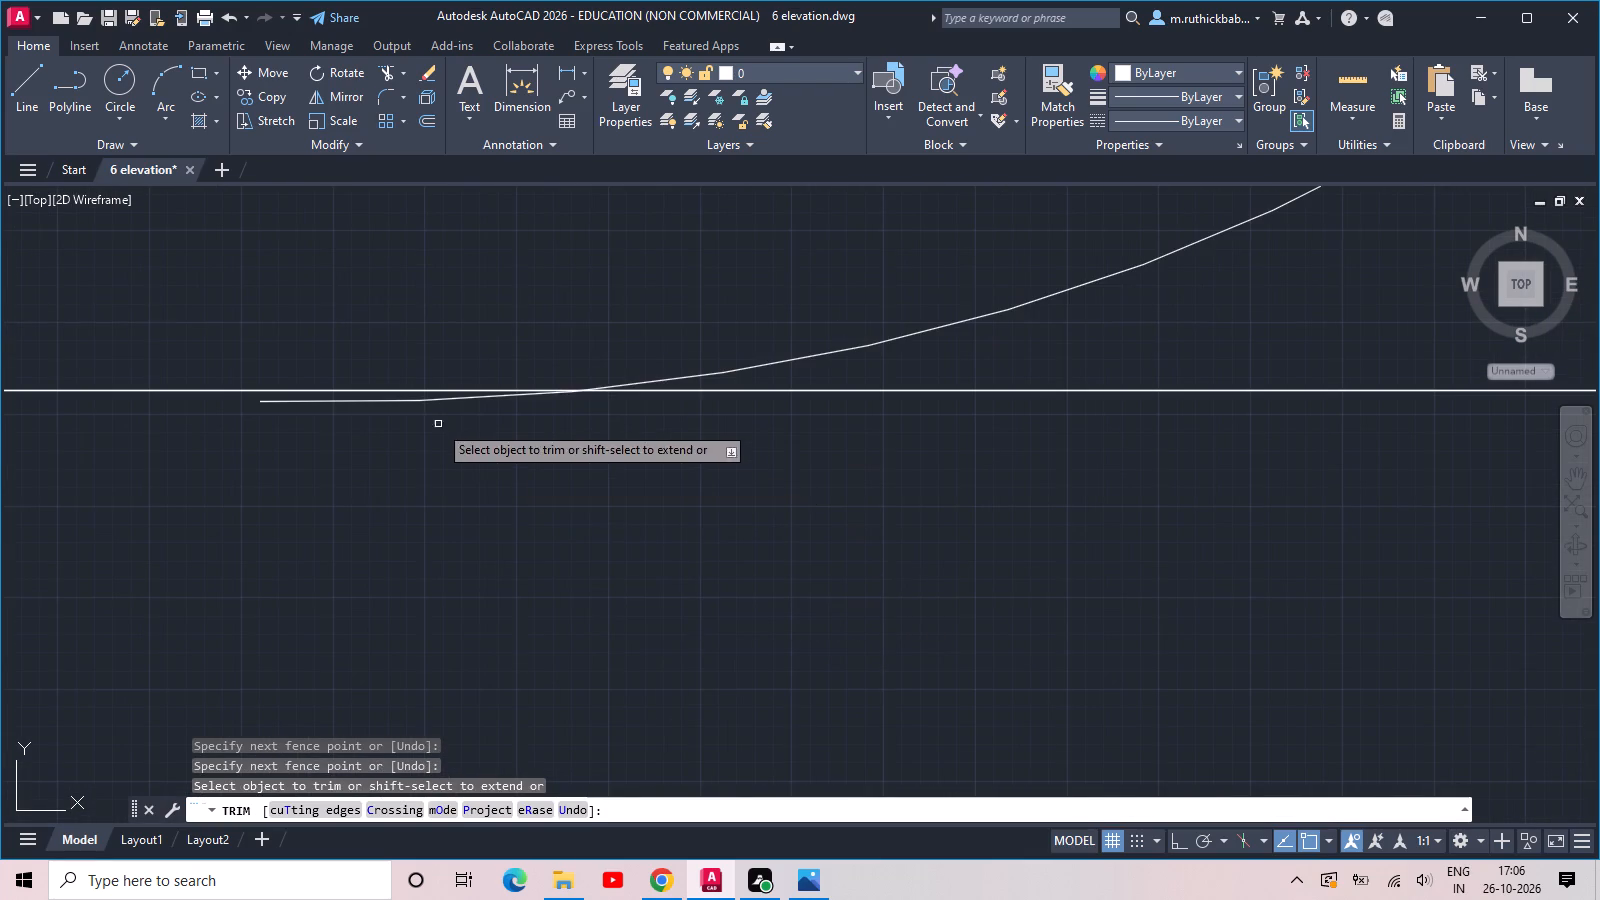
click(425, 413)
click(403, 394)
scroll(417, 399, down, 2)
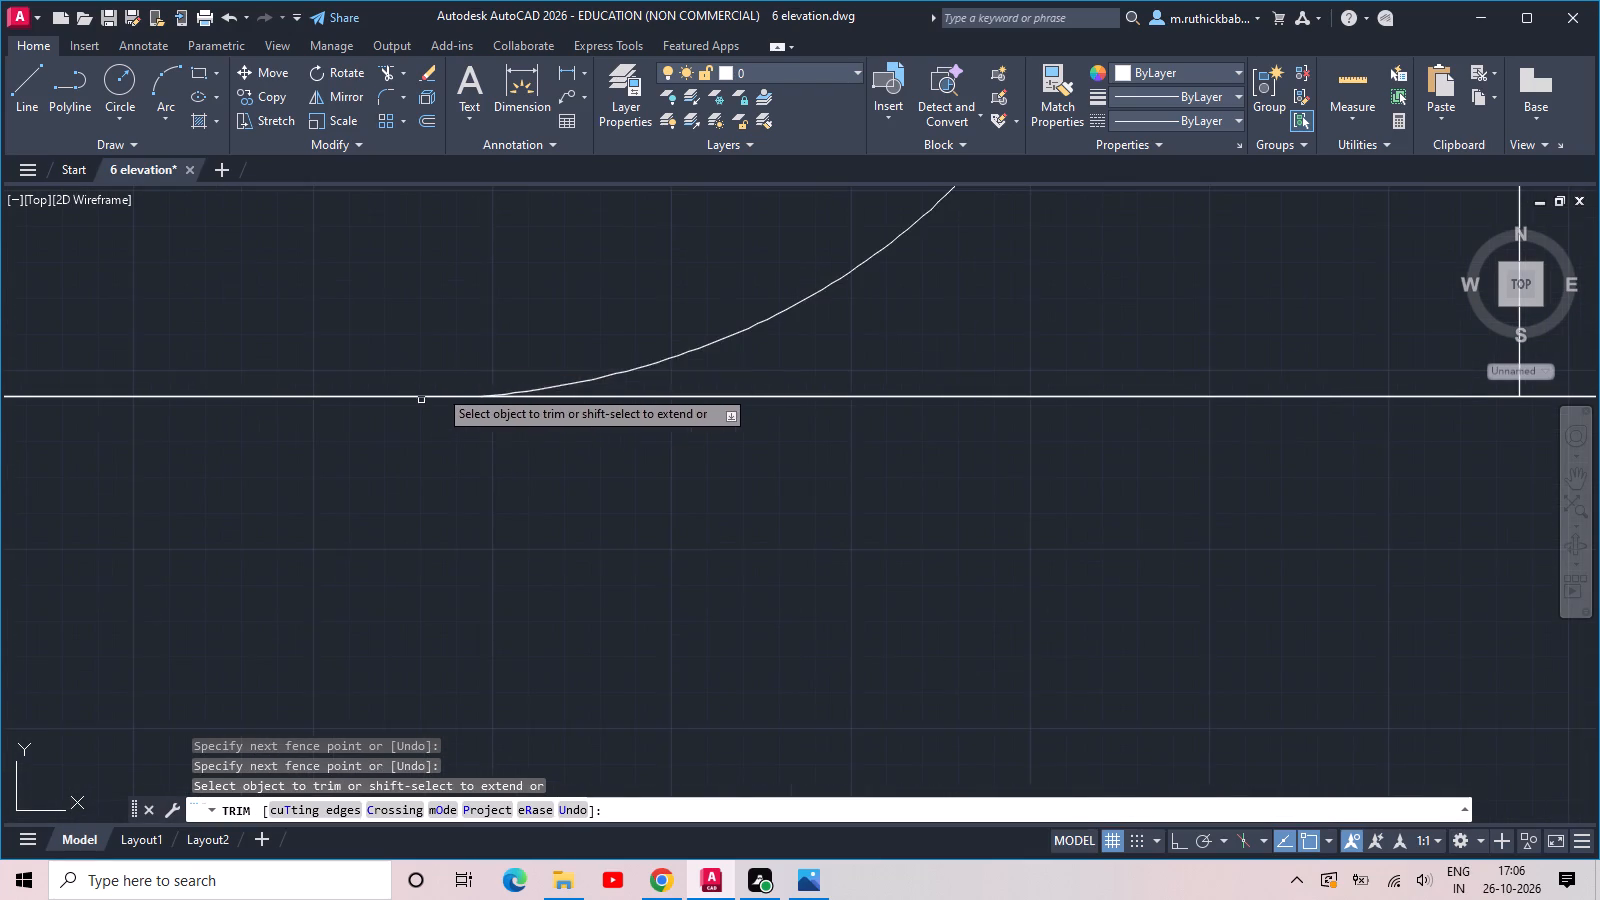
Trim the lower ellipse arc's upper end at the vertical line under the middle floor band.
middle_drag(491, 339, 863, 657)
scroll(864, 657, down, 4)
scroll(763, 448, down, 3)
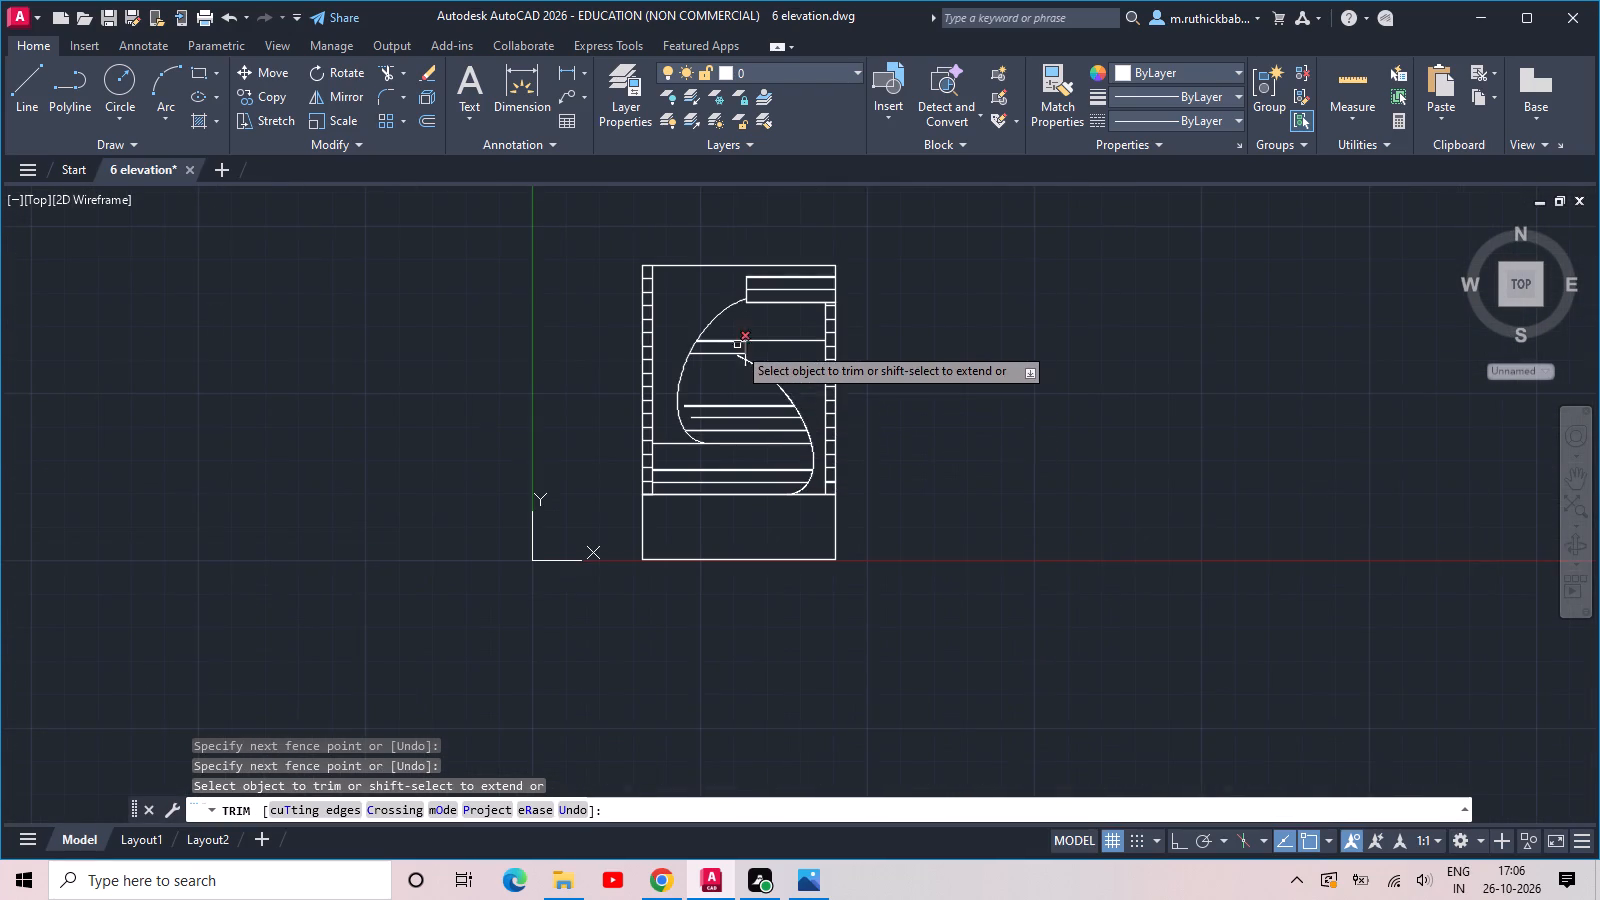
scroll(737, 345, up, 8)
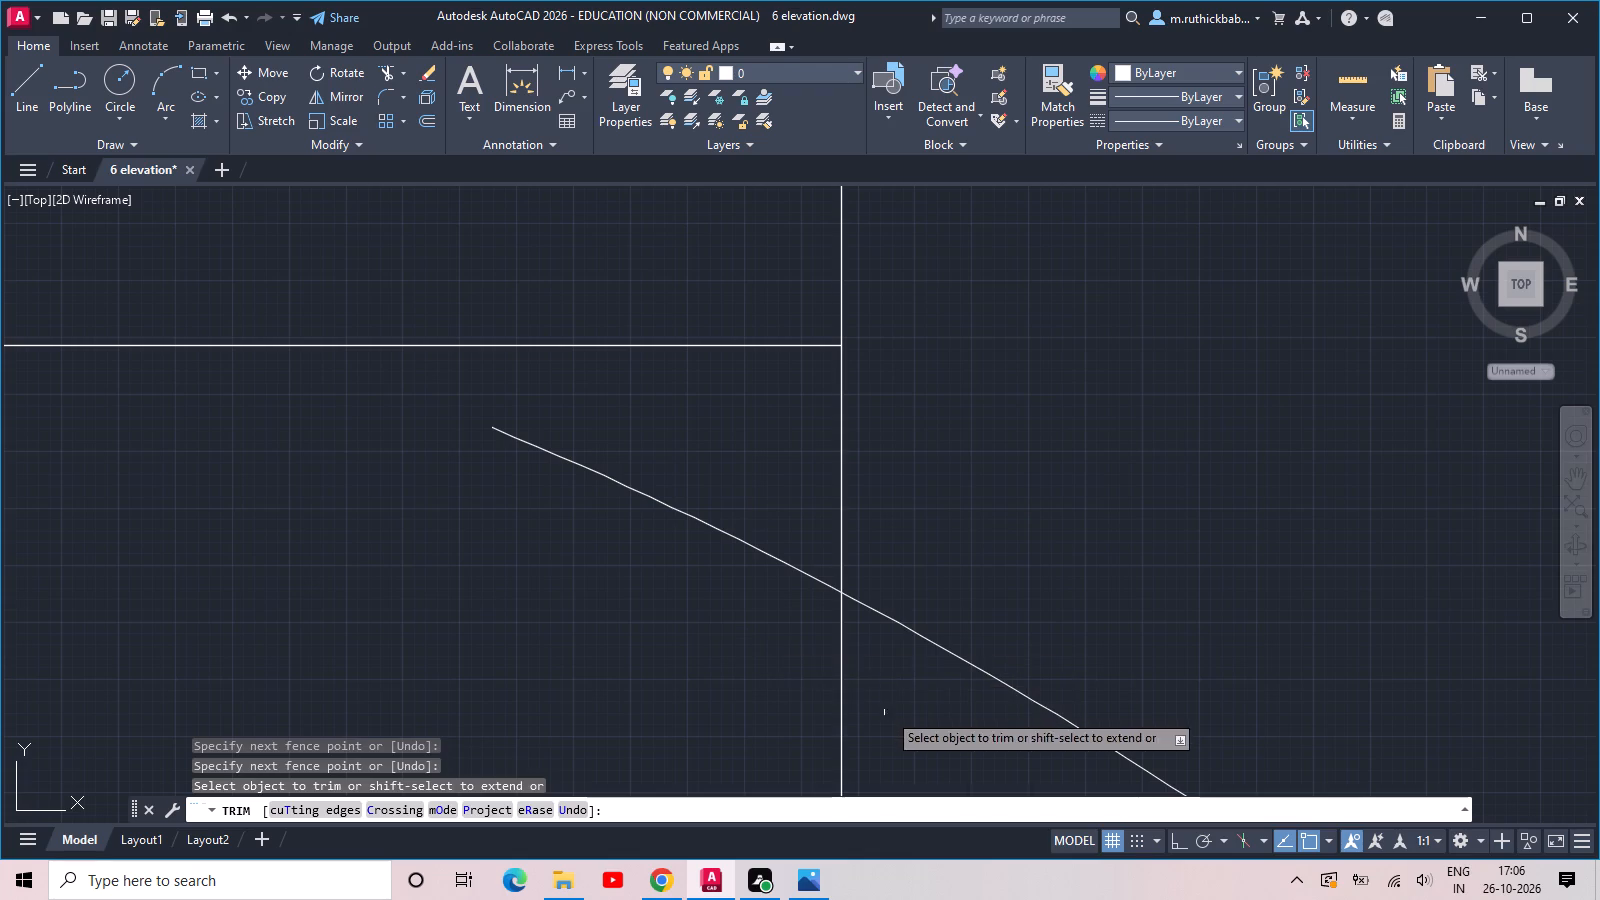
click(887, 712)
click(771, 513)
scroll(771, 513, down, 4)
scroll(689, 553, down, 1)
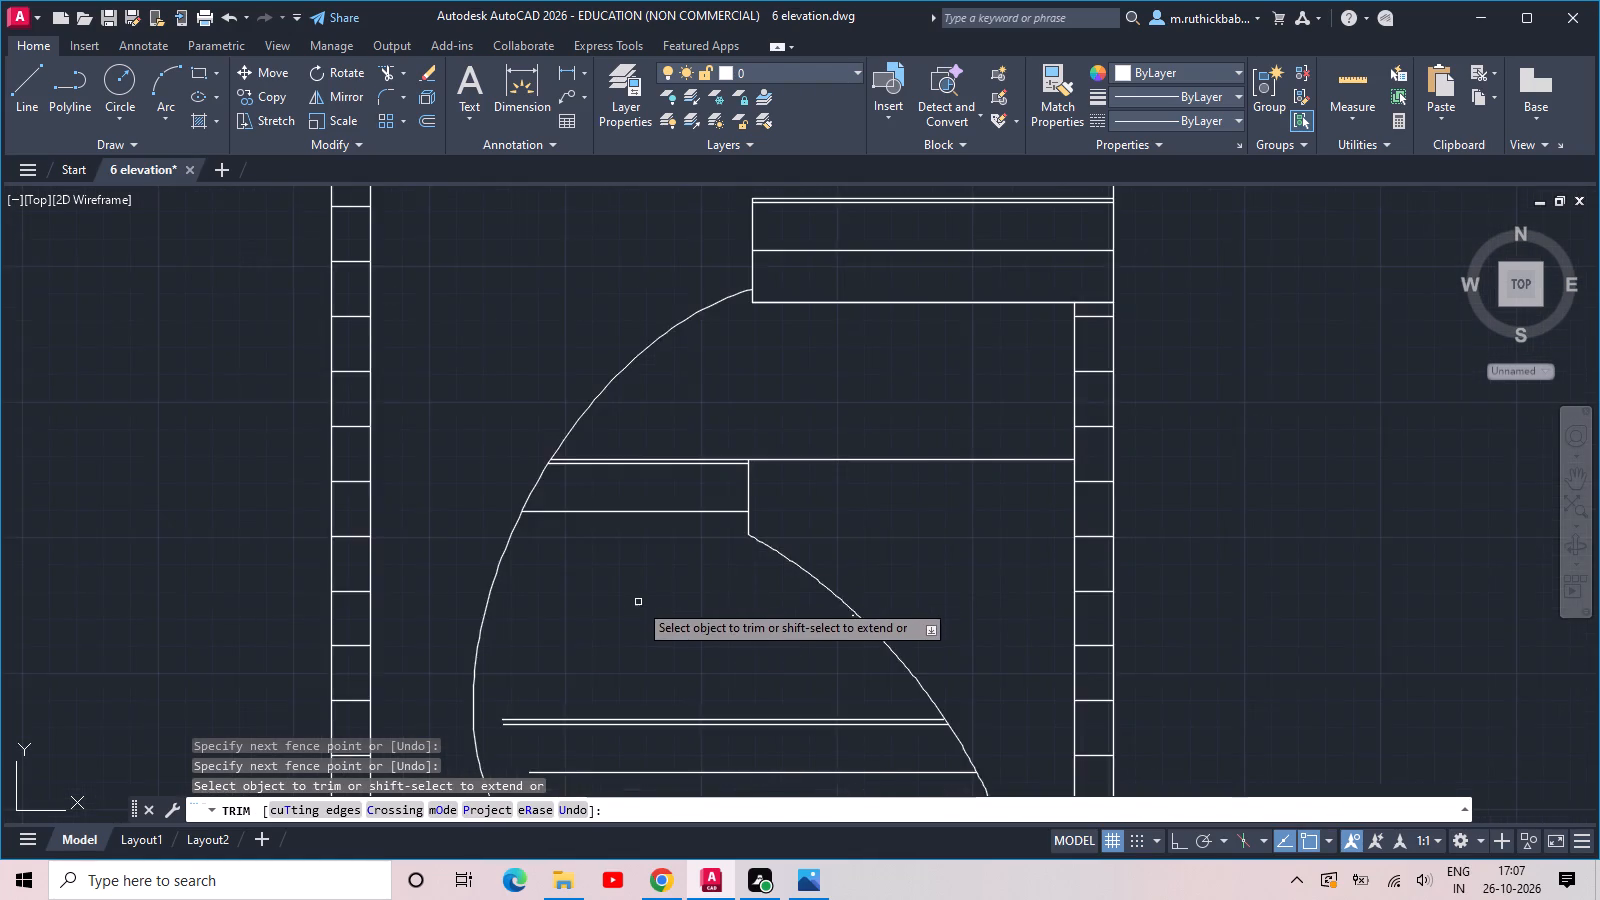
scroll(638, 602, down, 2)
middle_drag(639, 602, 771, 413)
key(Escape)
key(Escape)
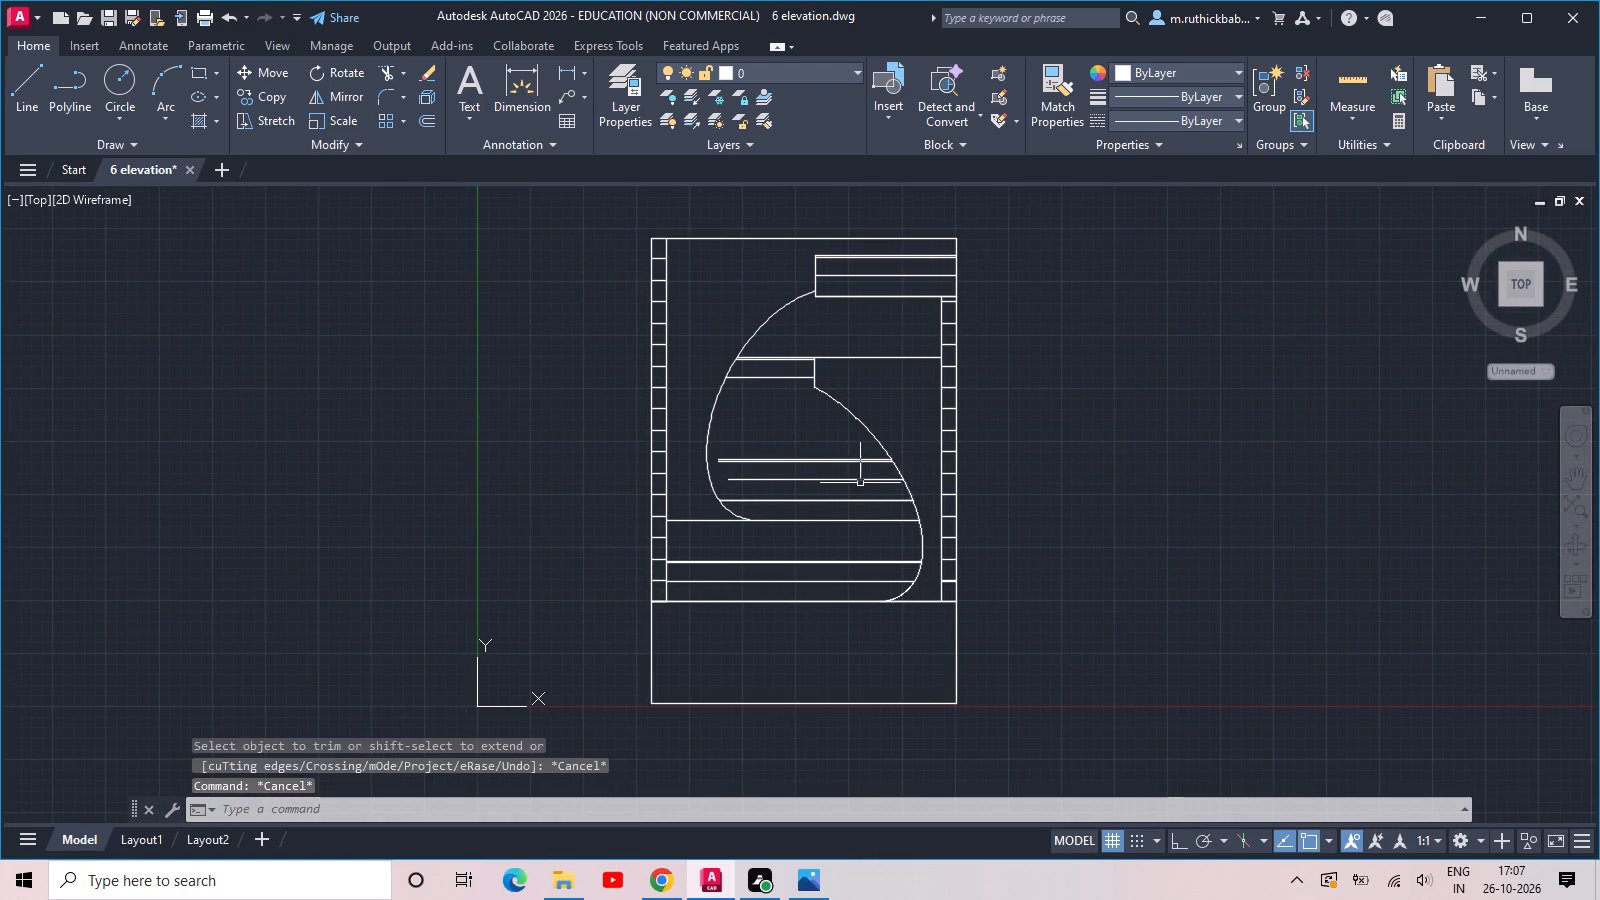
Lengthen the lower ellipse arc's upper end to meet the bottom line of the middle floor band.
middle_drag(853, 430, 812, 428)
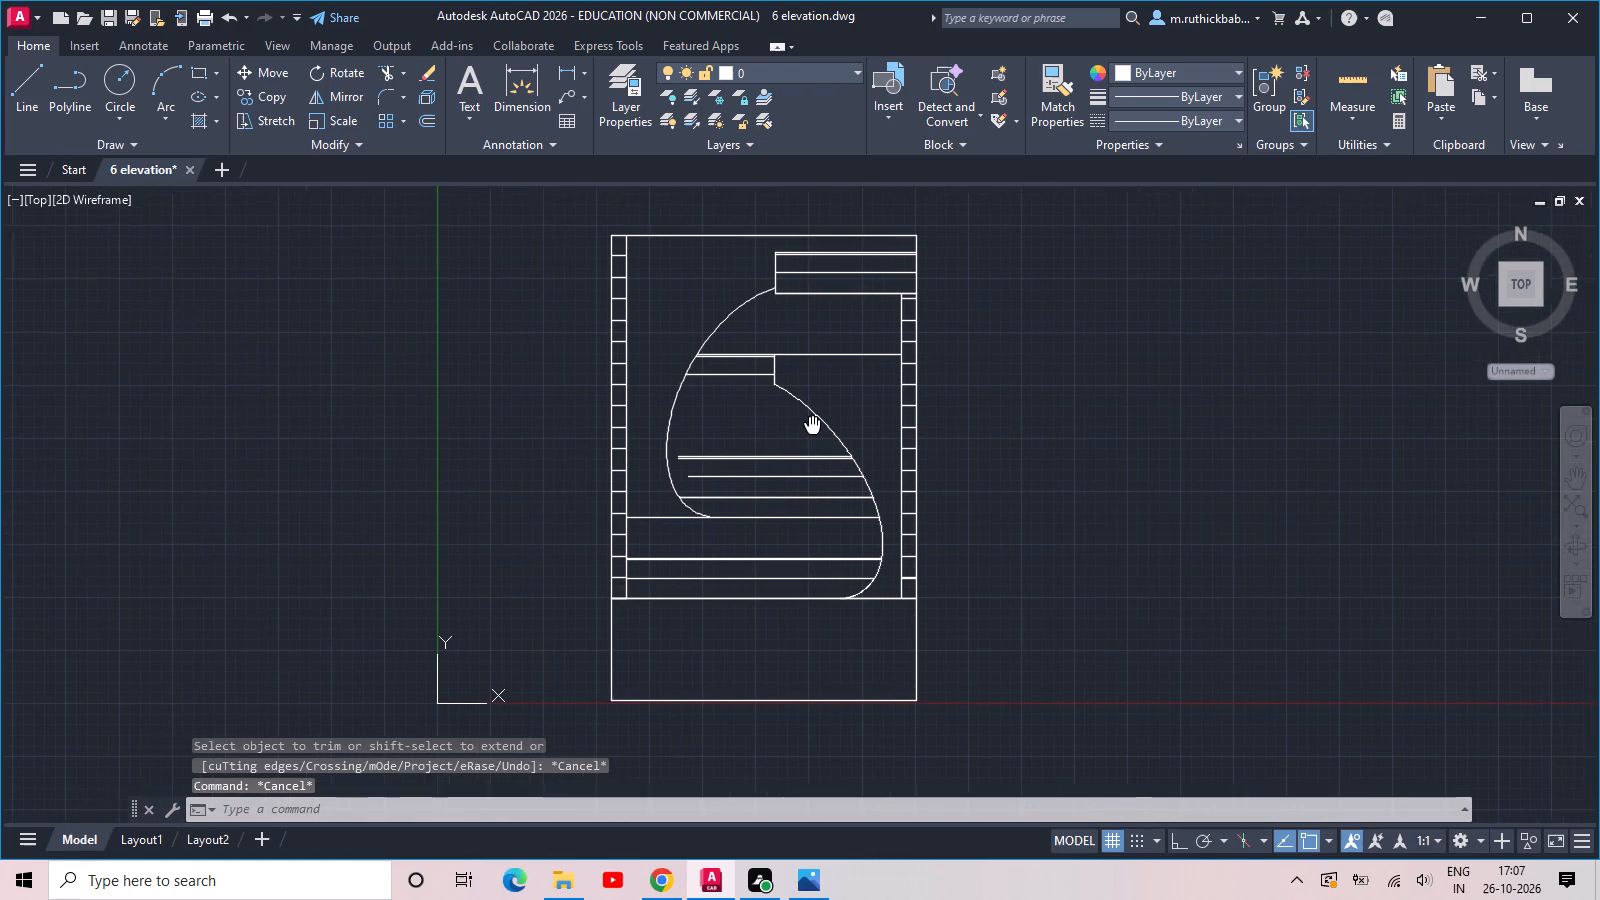
middle_drag(812, 428, 795, 435)
scroll(777, 365, up, 4)
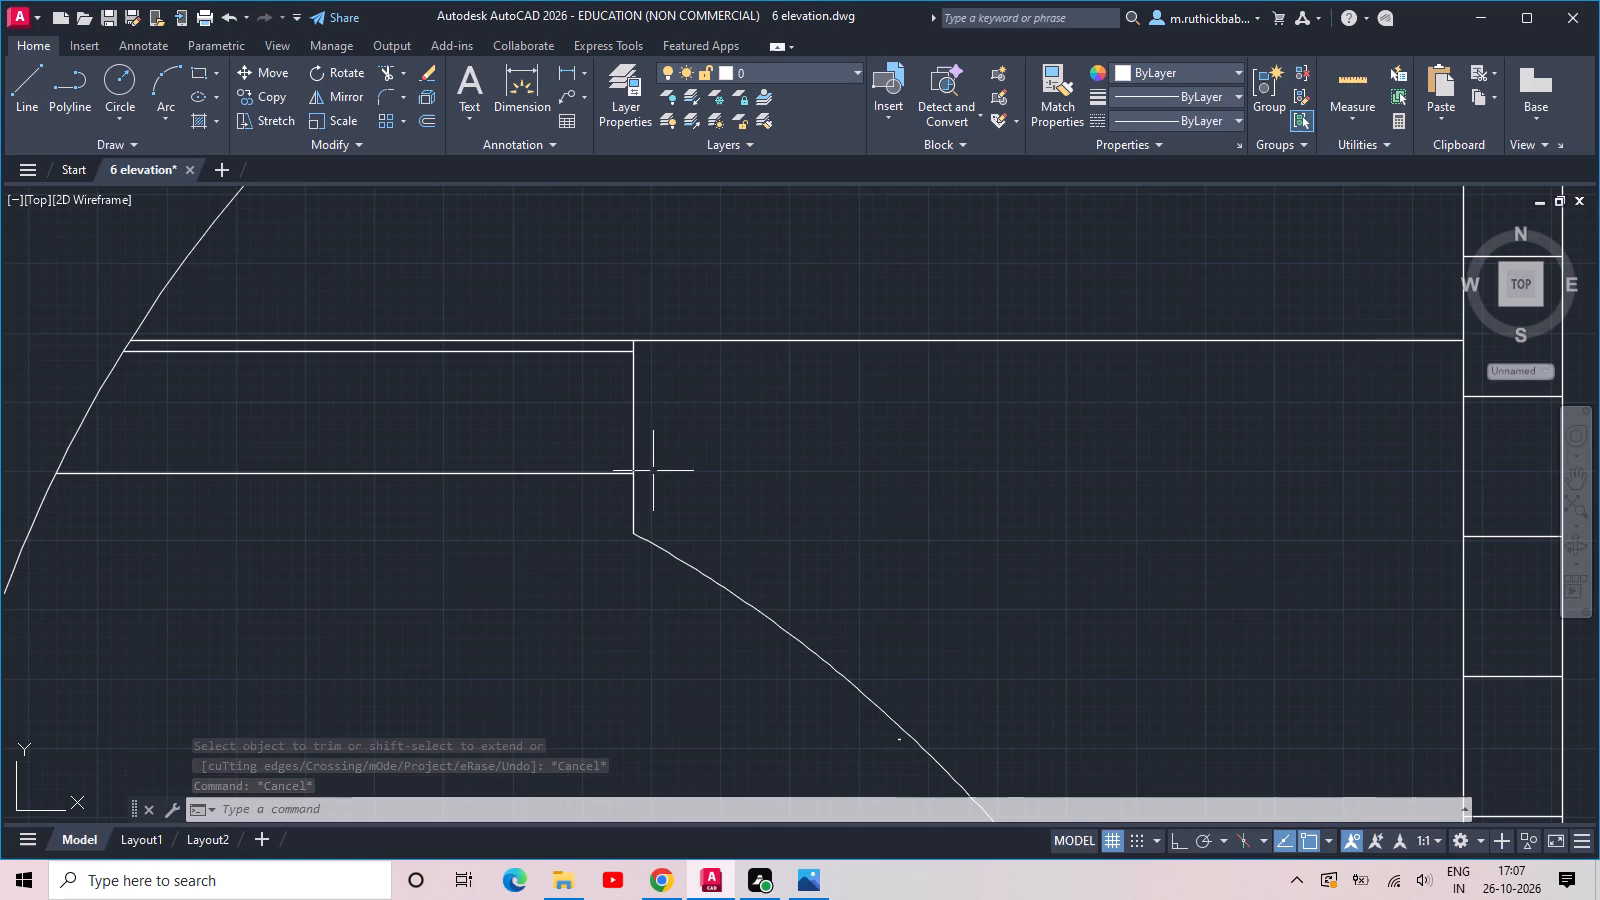
click(710, 545)
click(603, 637)
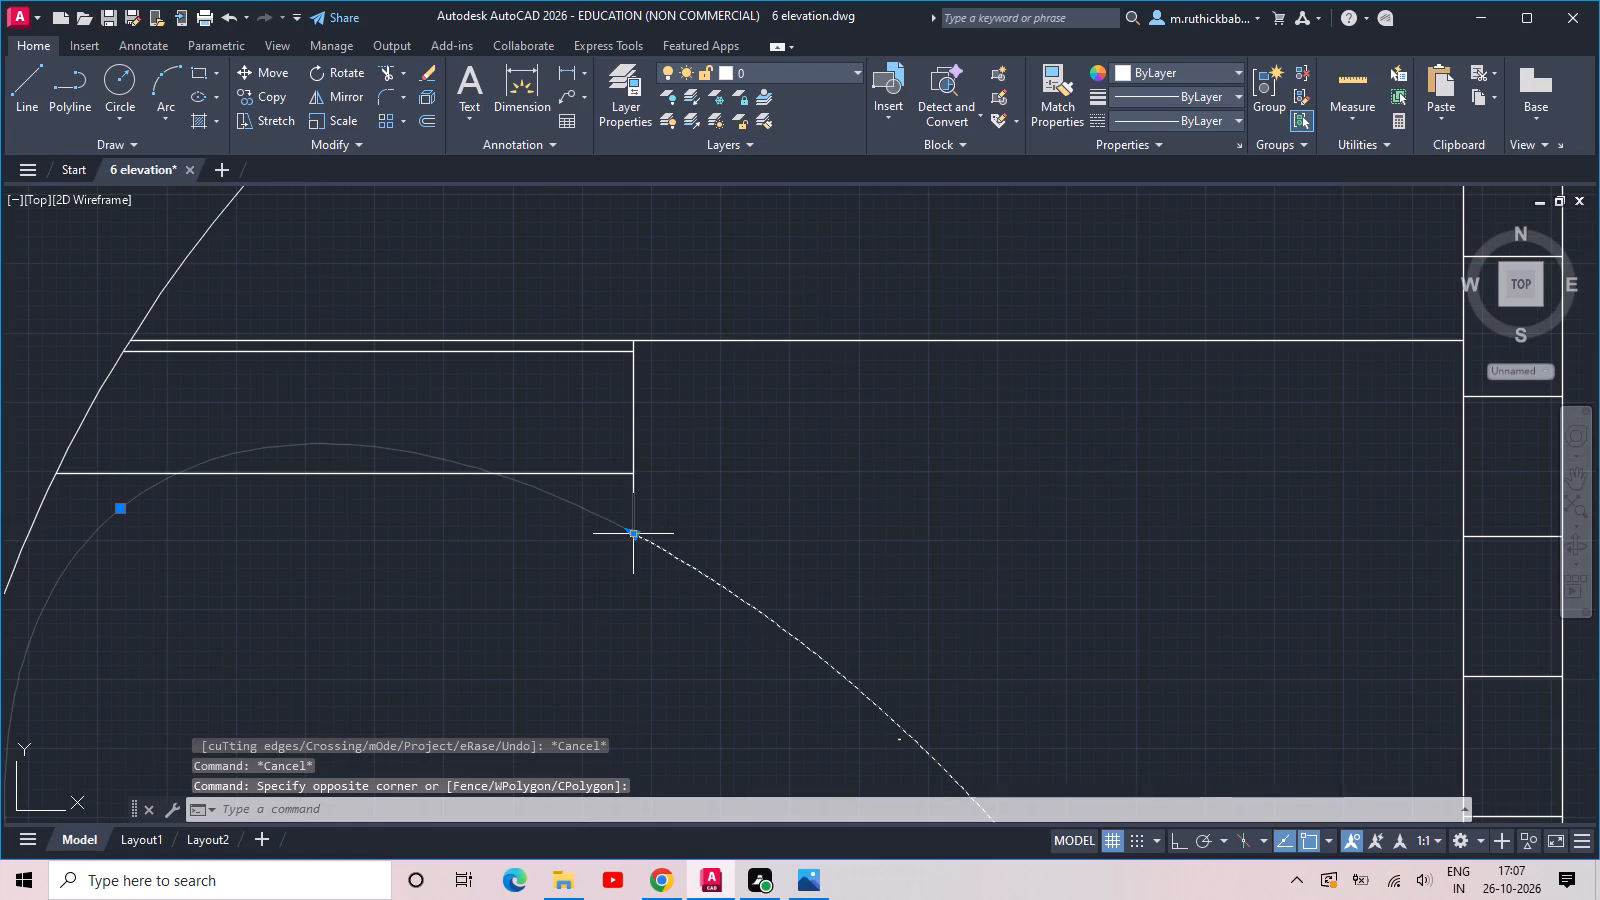
click(637, 536)
click(494, 477)
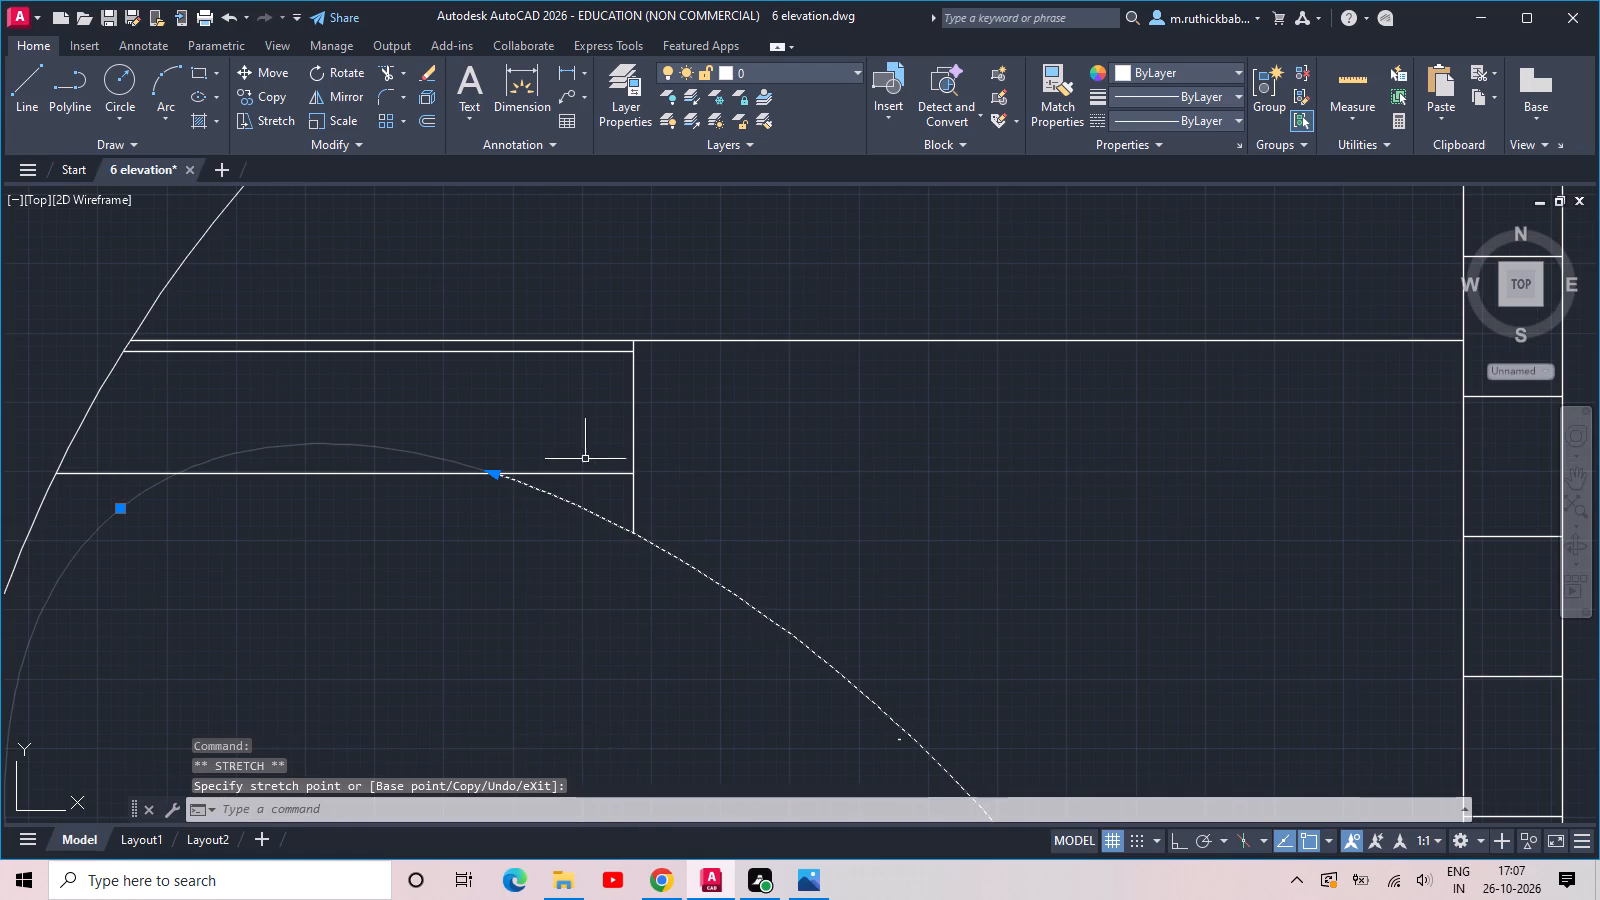
key(Escape)
Move the middle floor band's vertical end line left by about 1'-11", near the arc's upper end.
drag(654, 445, 644, 440)
click(624, 421)
click(638, 438)
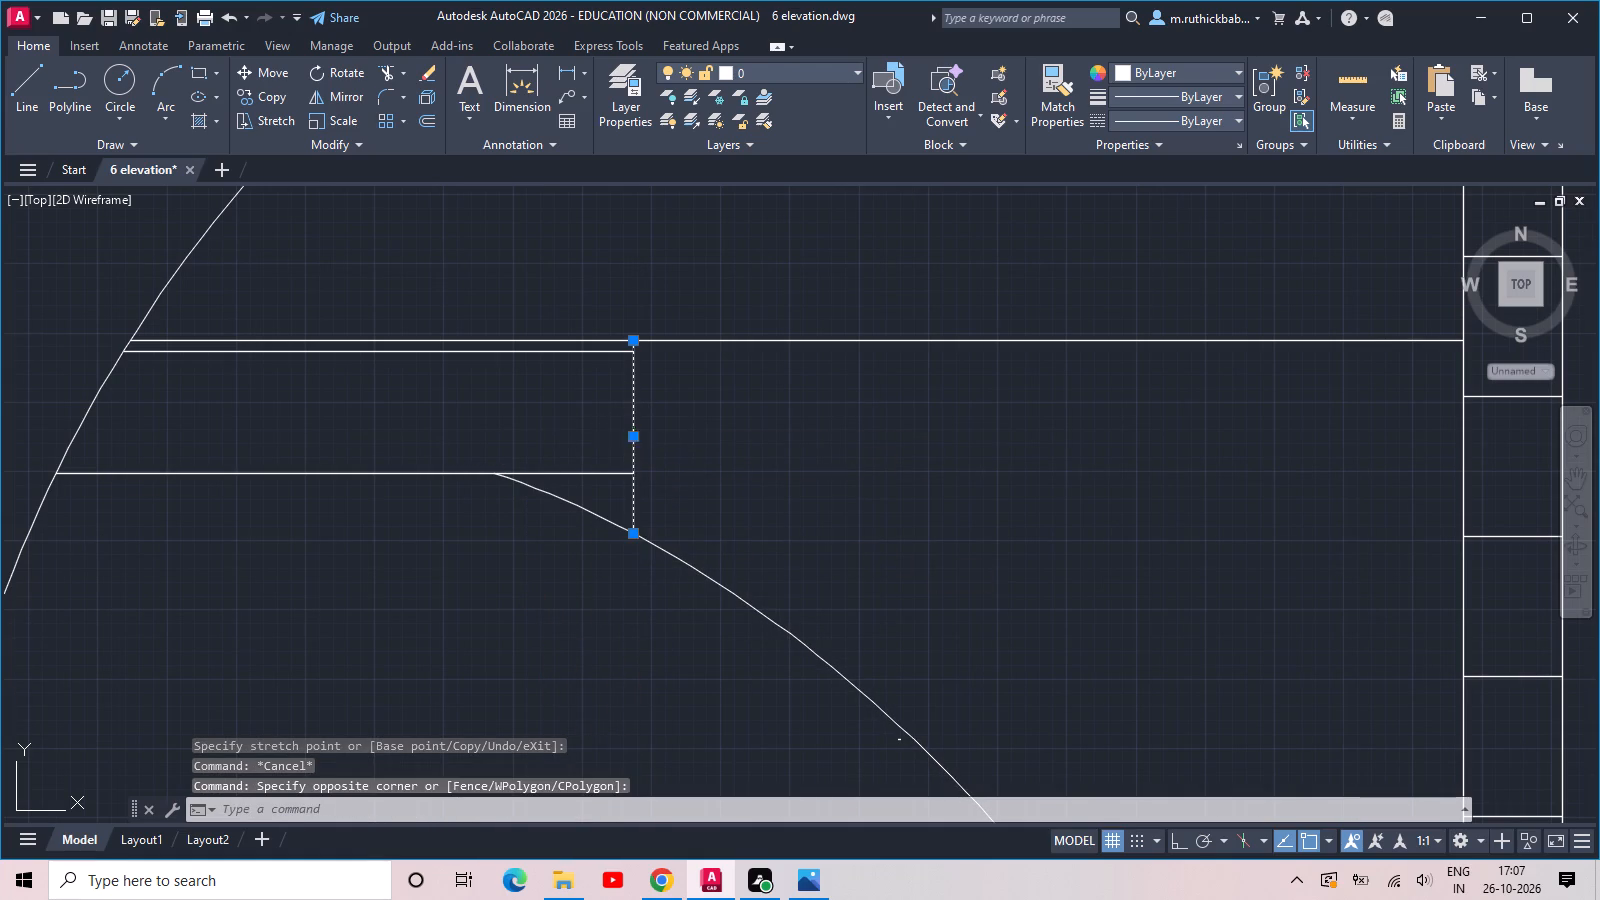
click(504, 433)
key(Escape)
Trim the band's two inner lines past the moved vertical line, and the vertical's stub below the arc.
text(tr)
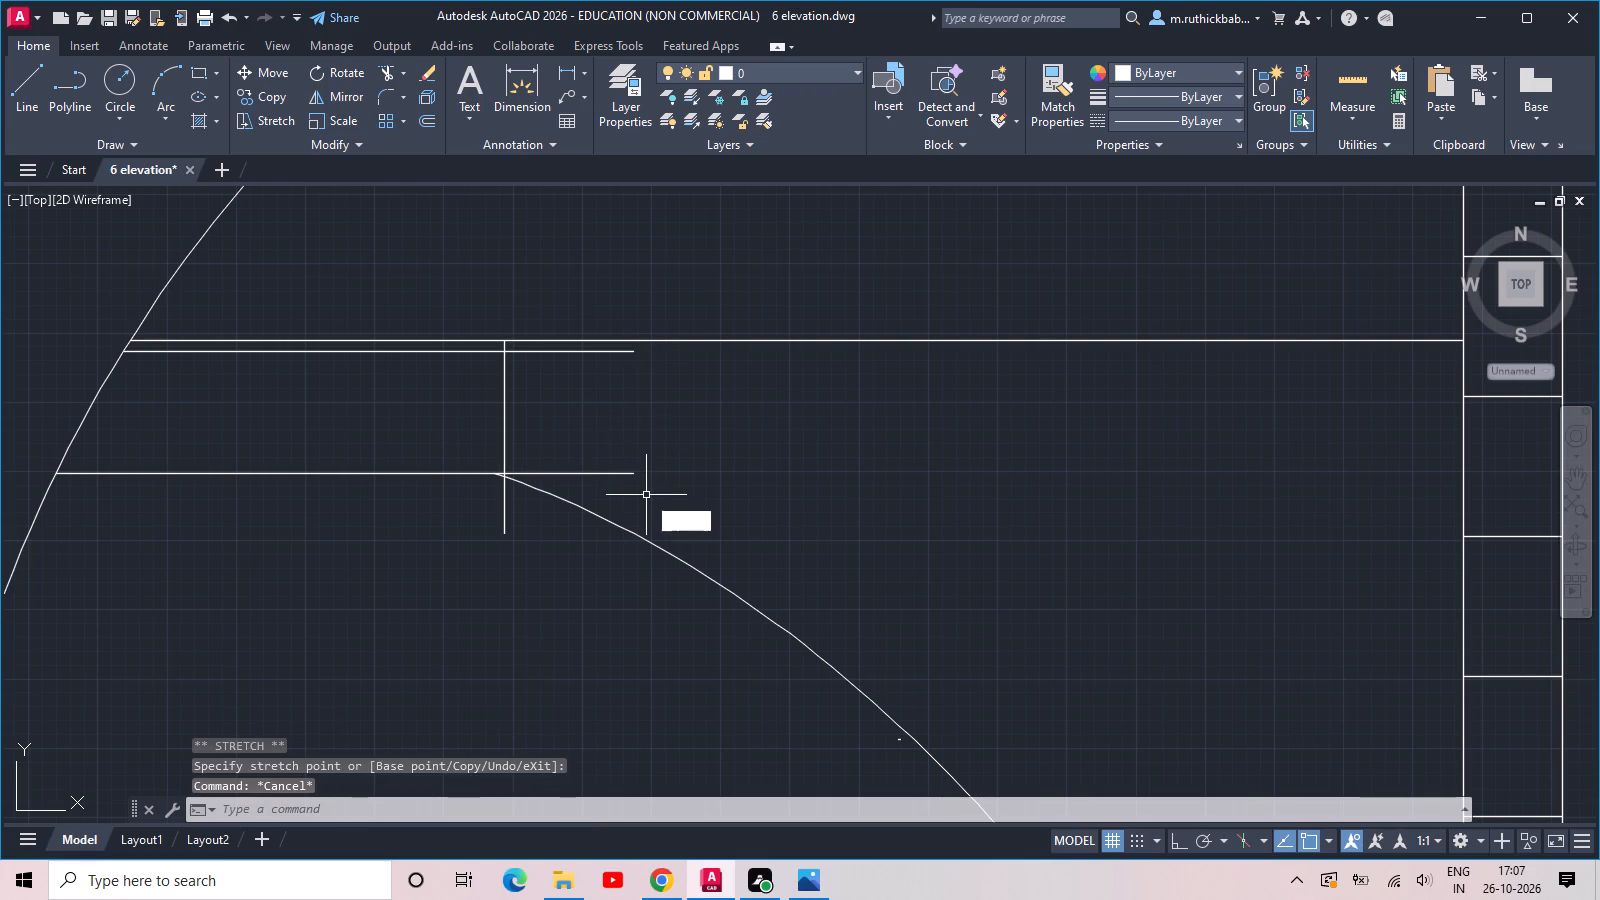
key(space)
key(space)
drag(638, 502, 616, 486)
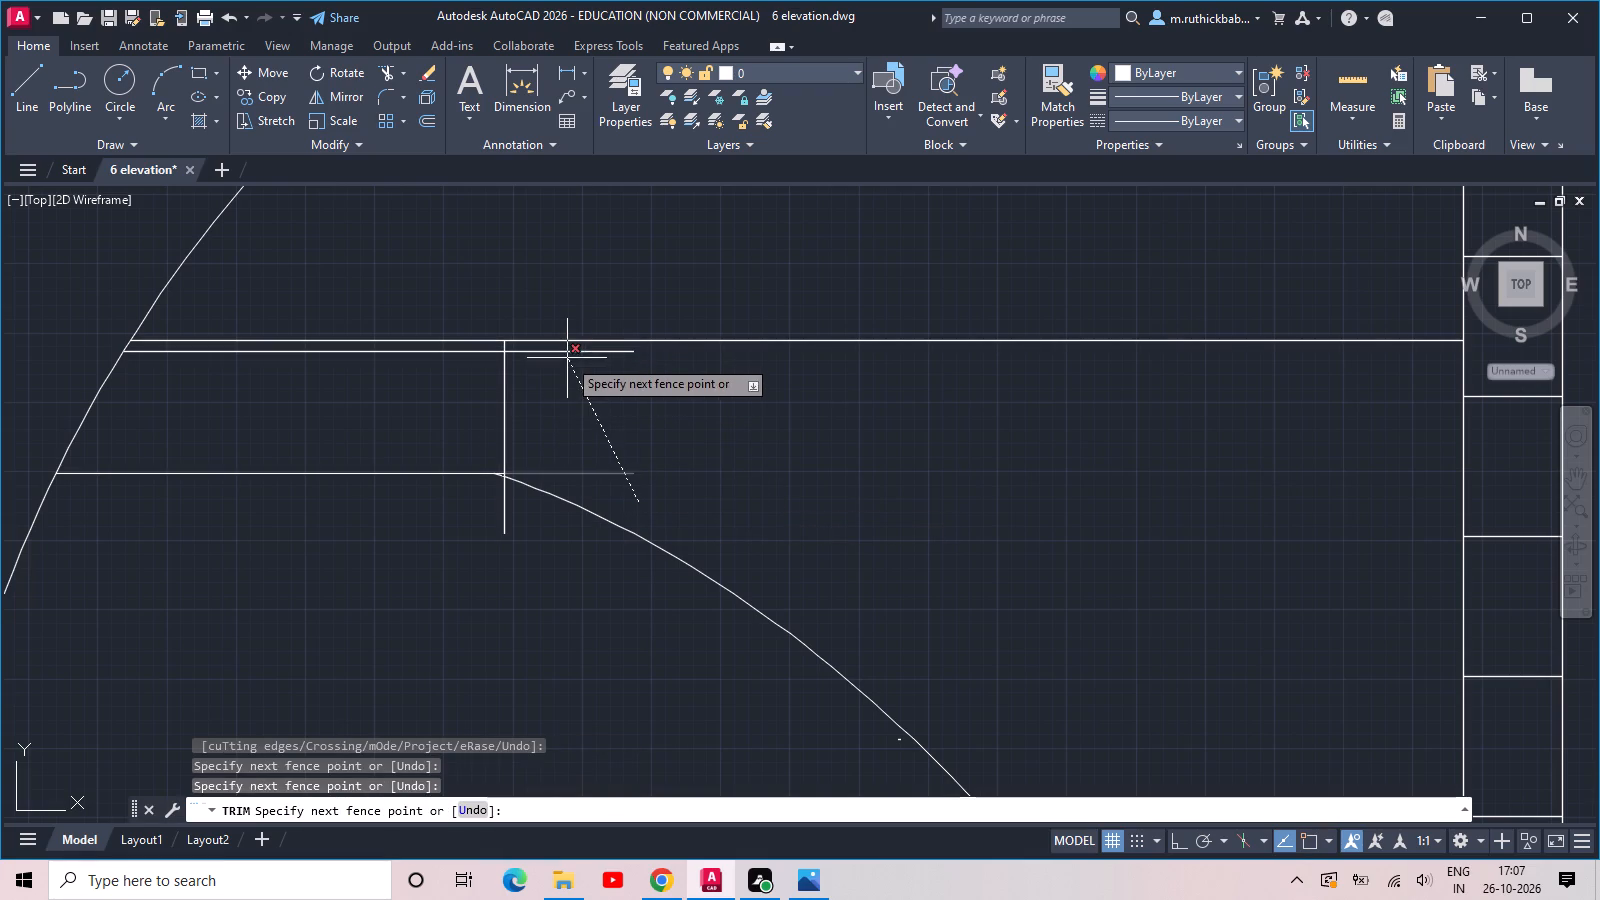
click(566, 350)
click(530, 523)
click(491, 498)
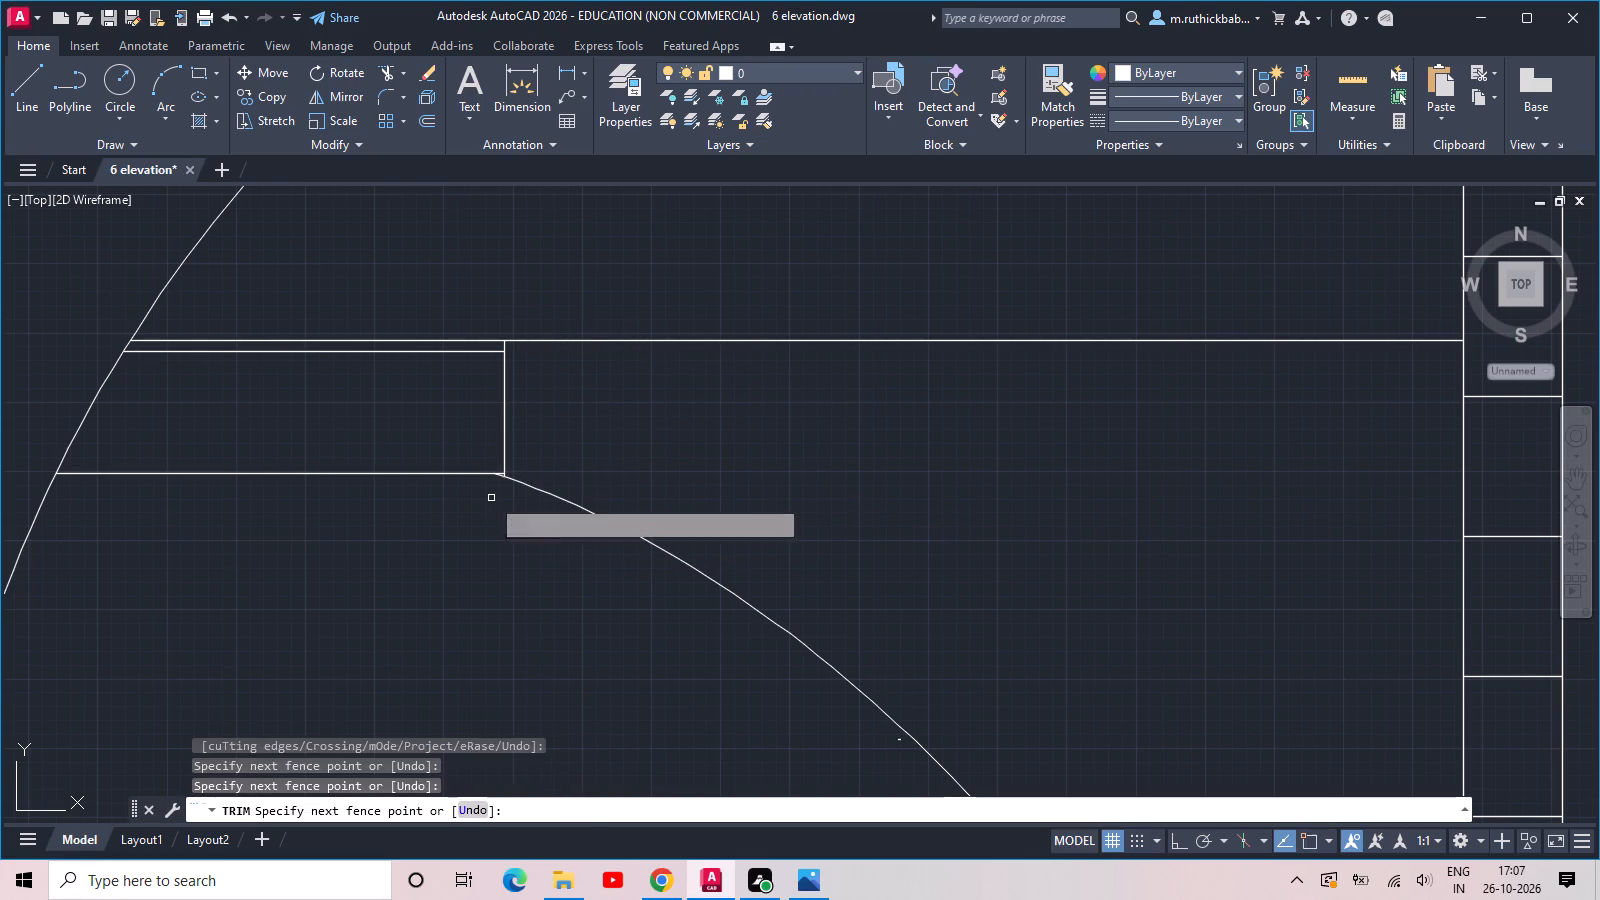
scroll(514, 452, up, 2)
key(Escape)
Move the vertical end line about 2" from its lower endpoint onto the upper end of the lower arc.
click(512, 435)
click(451, 397)
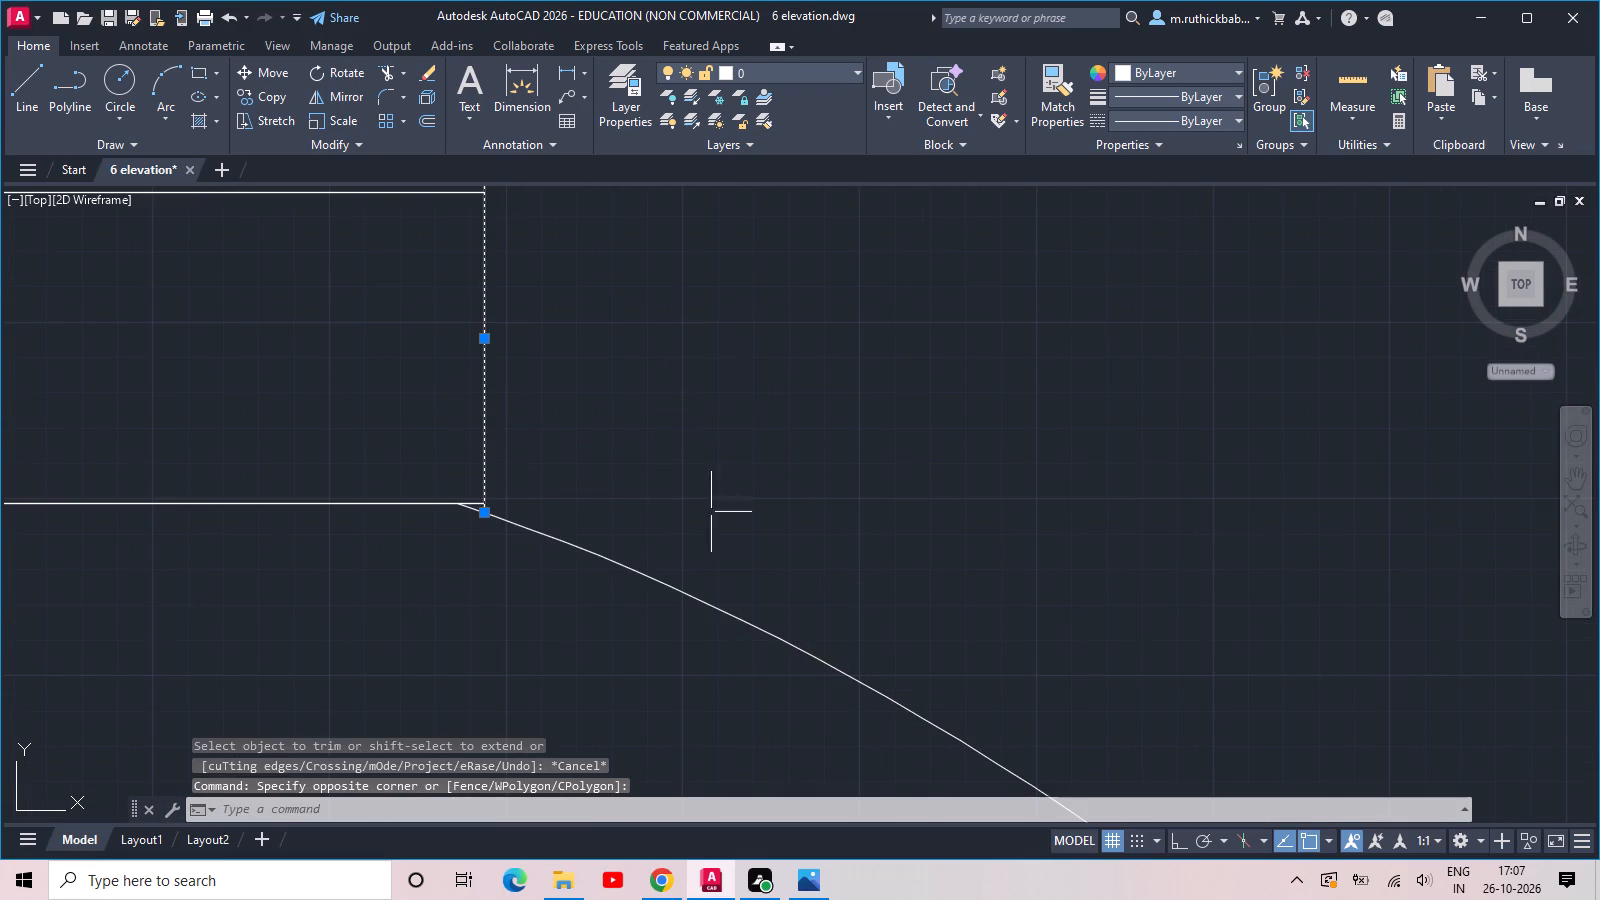
key(m)
key(o)
key(v)
key(space)
click(485, 517)
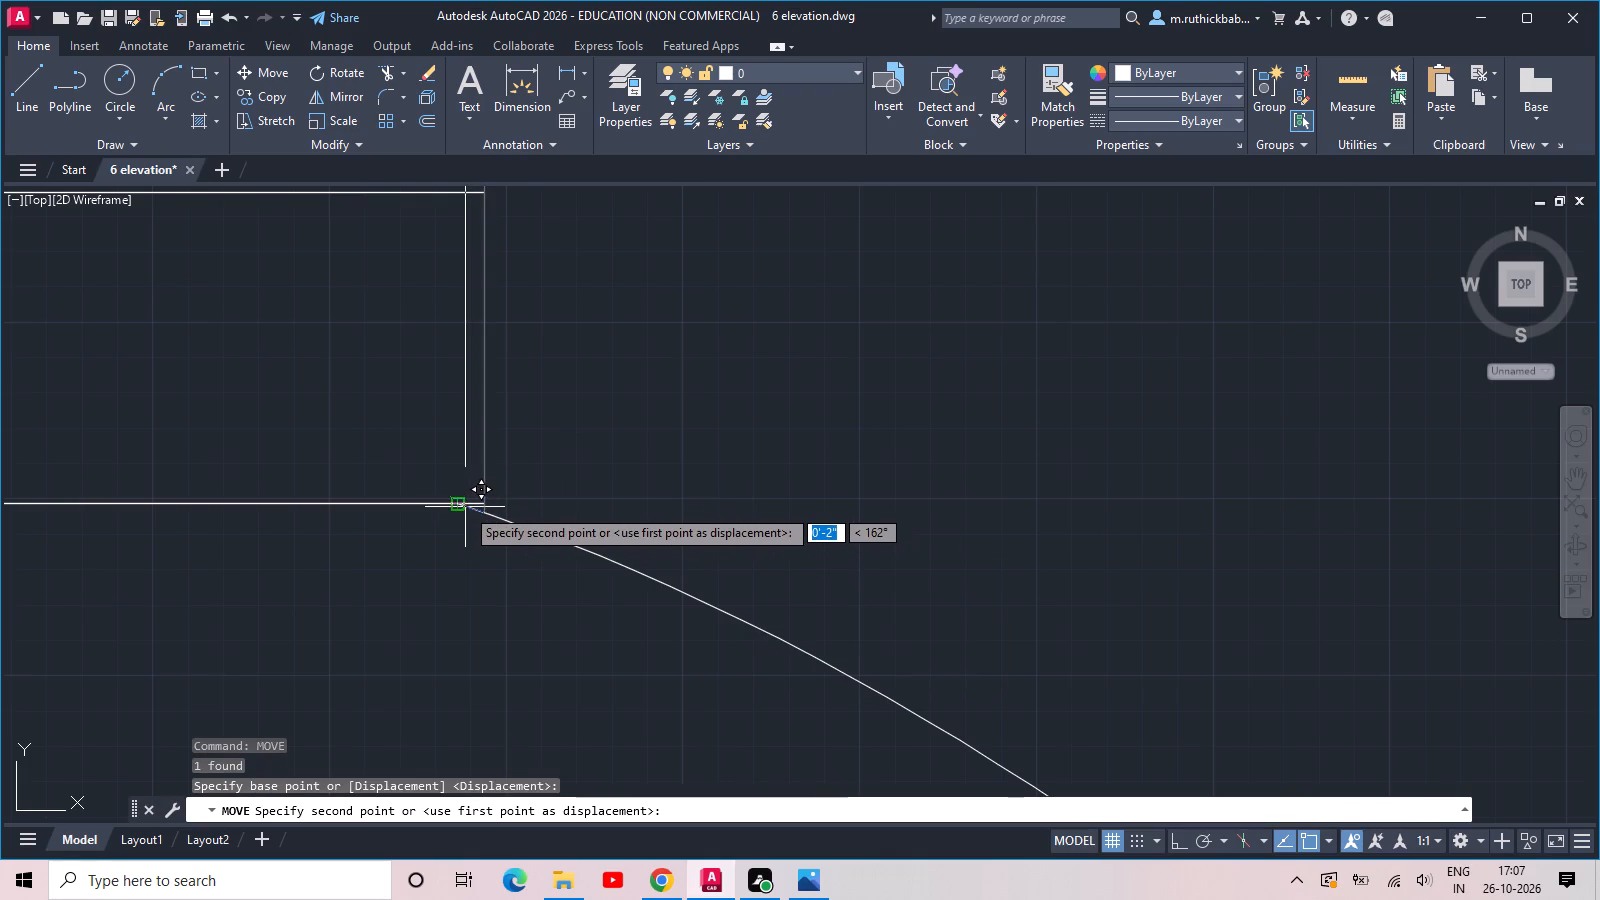
click(465, 507)
key(grave)
scroll(524, 467, down, 1)
key(Escape)
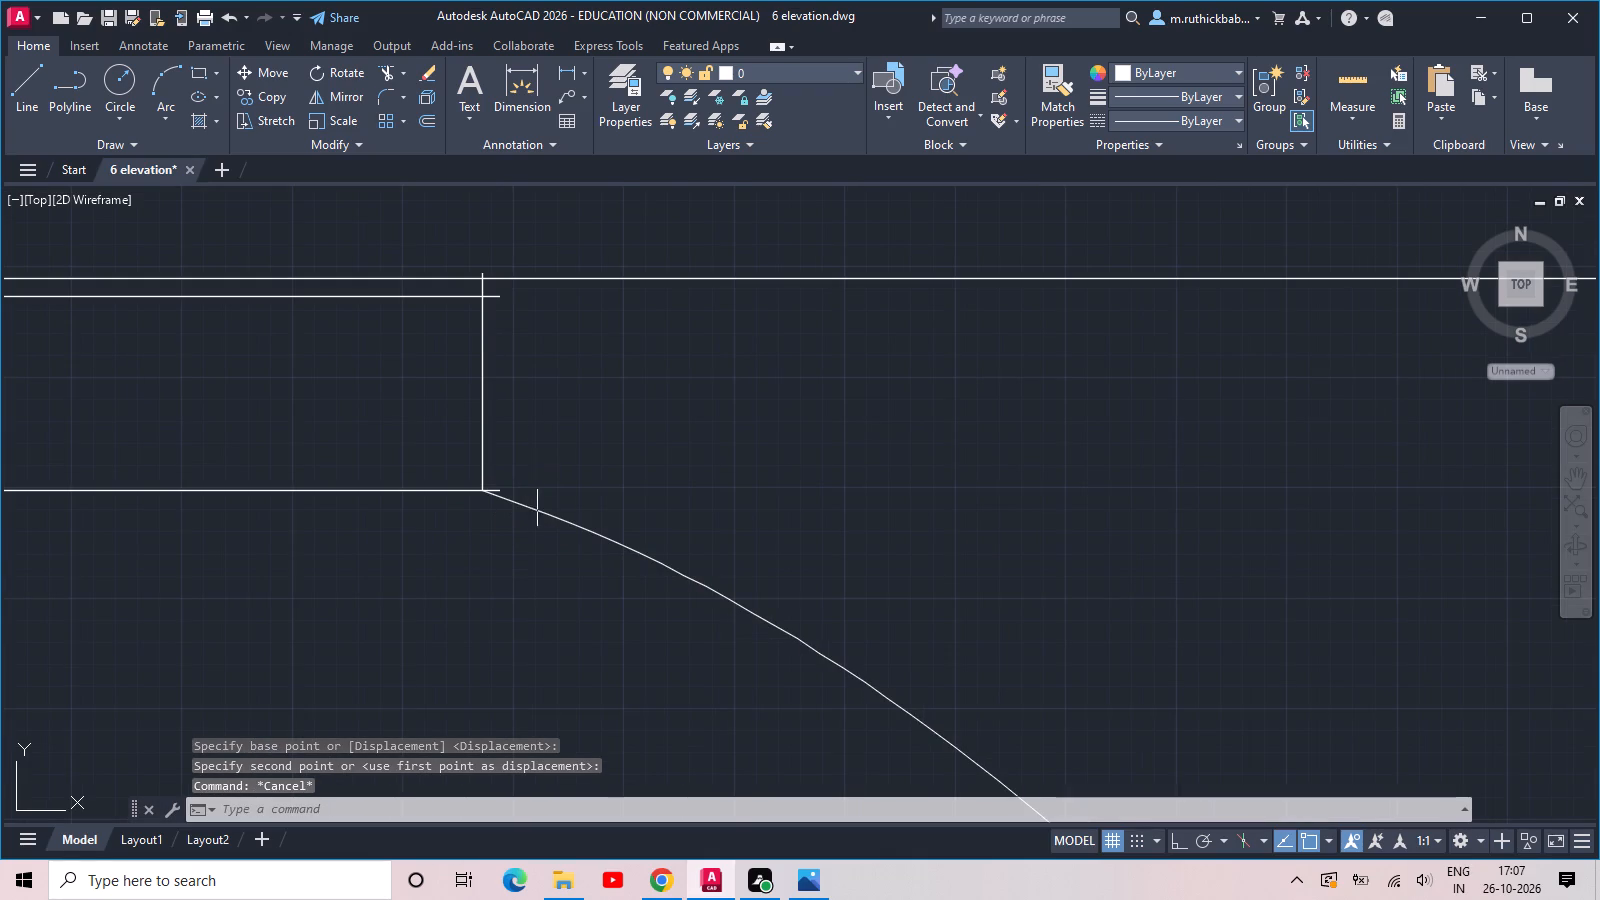
Trim the short overshoots of the middle floor band's lower two lines past the vertical end line.
text(tr)
key(space)
key(space)
scroll(500, 491, up, 3)
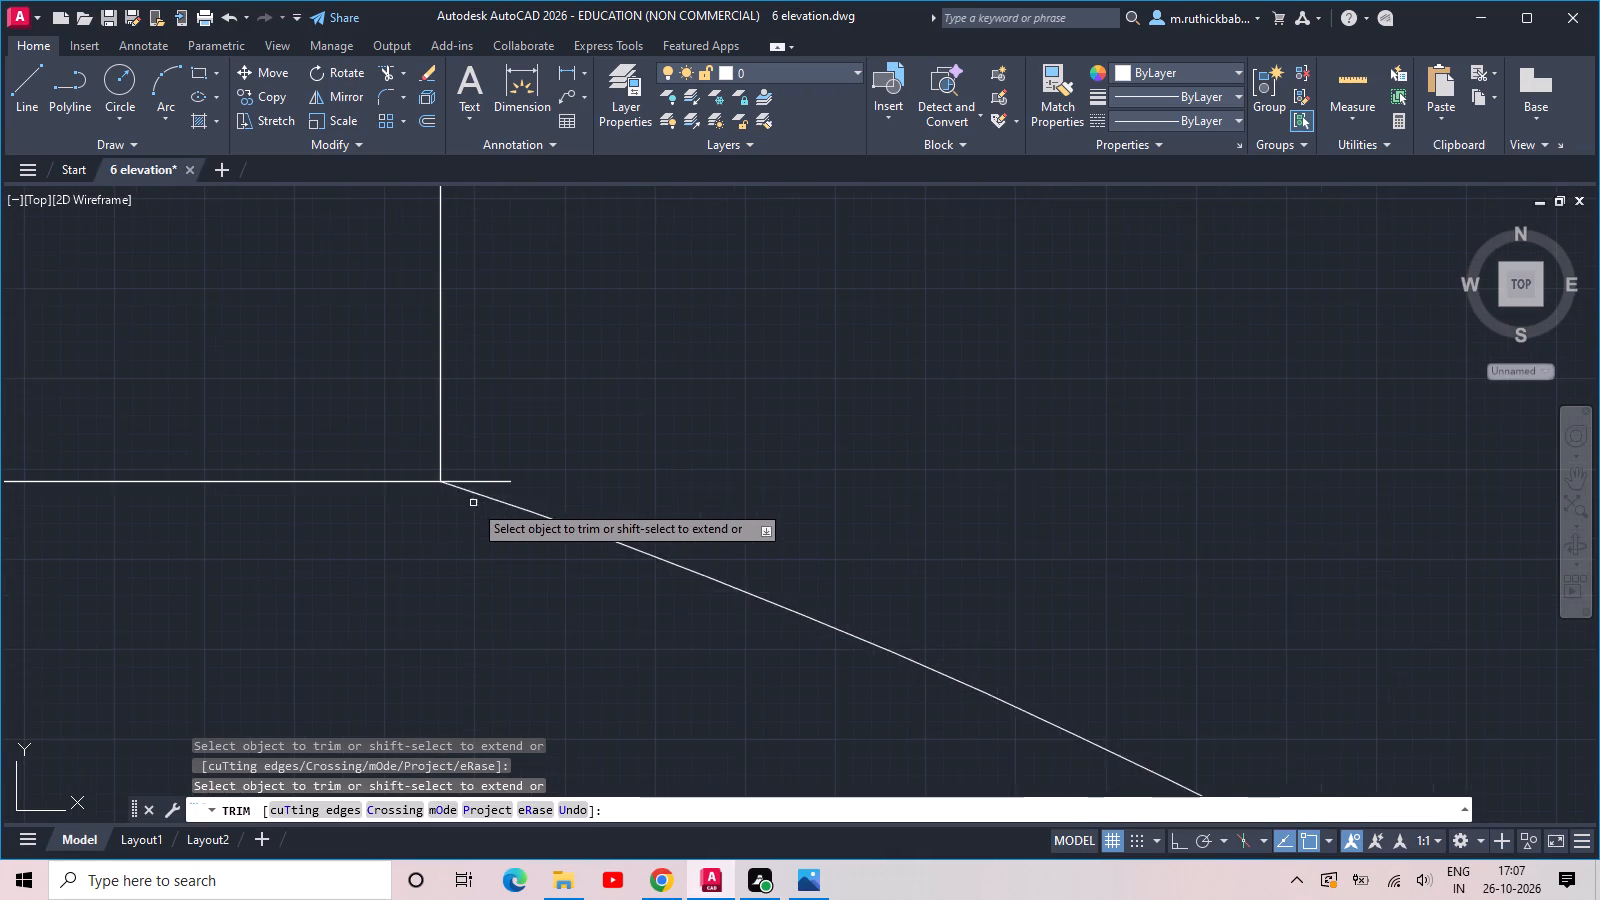
drag(500, 488, 501, 465)
middle_drag(515, 330, 737, 759)
scroll(711, 513, down, 2)
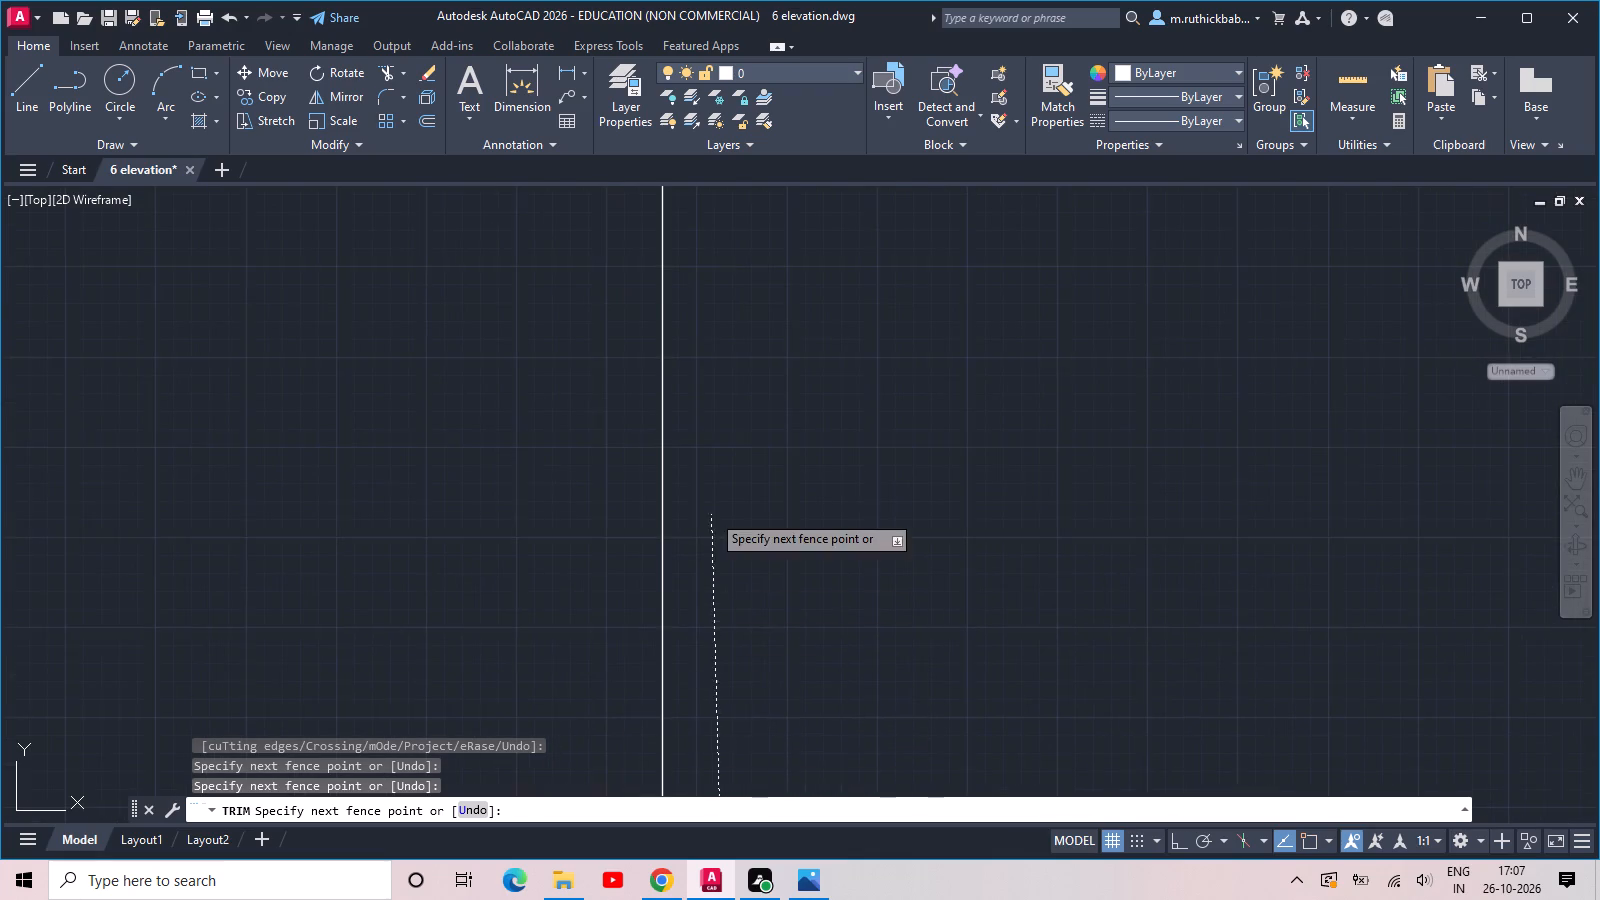
click(707, 356)
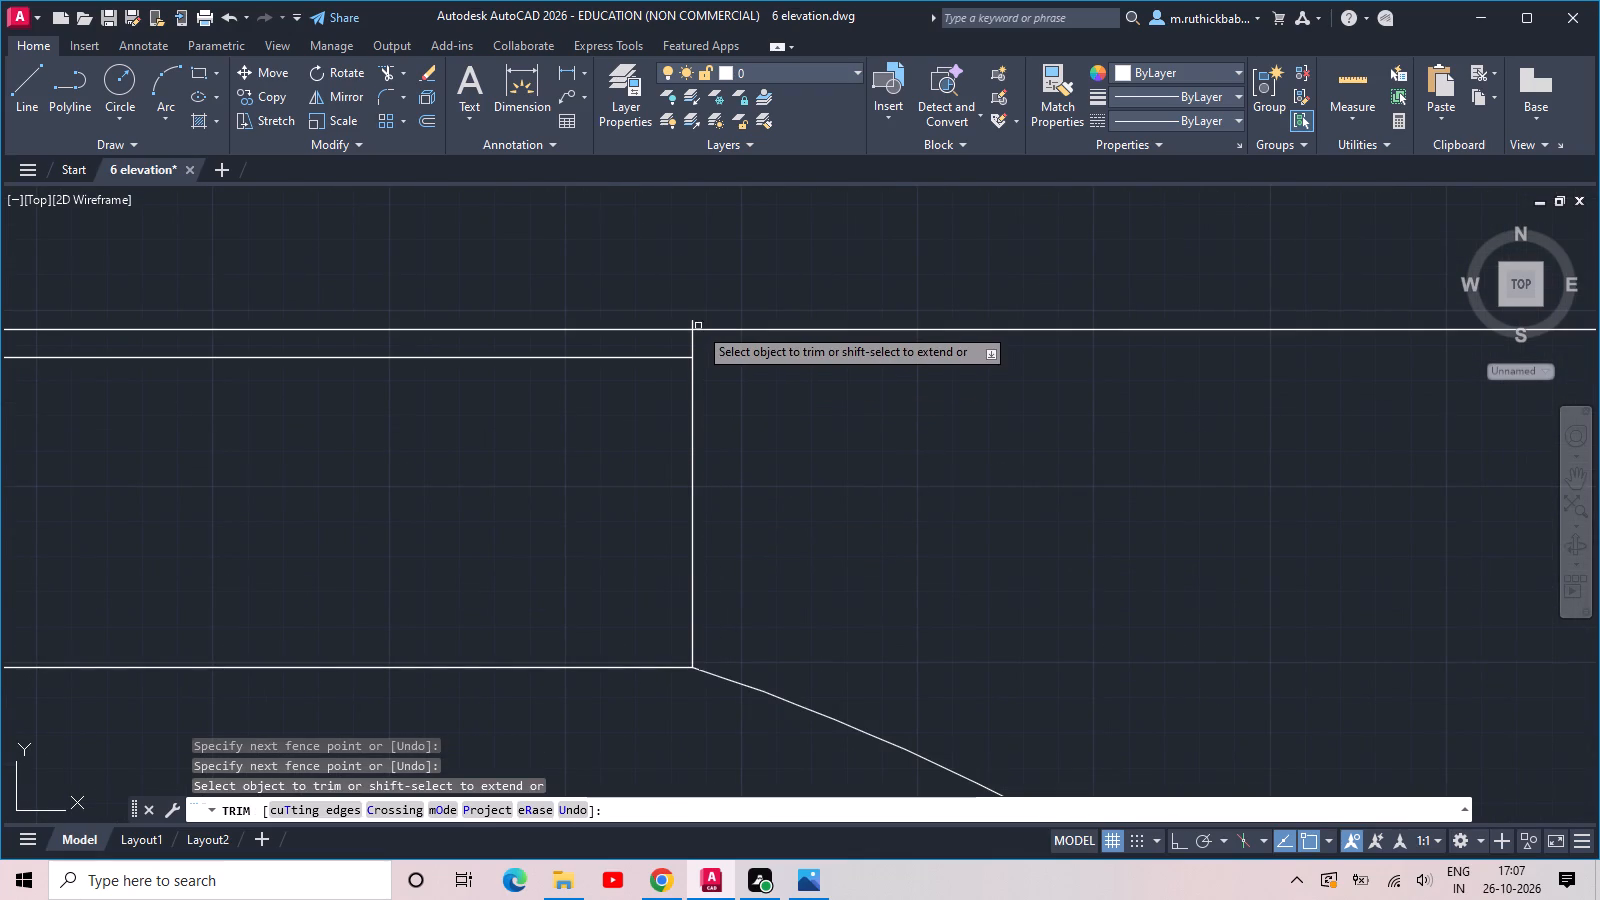
Trim the tiny stub of the vertical end line above the middle floor band's top line.
click(694, 325)
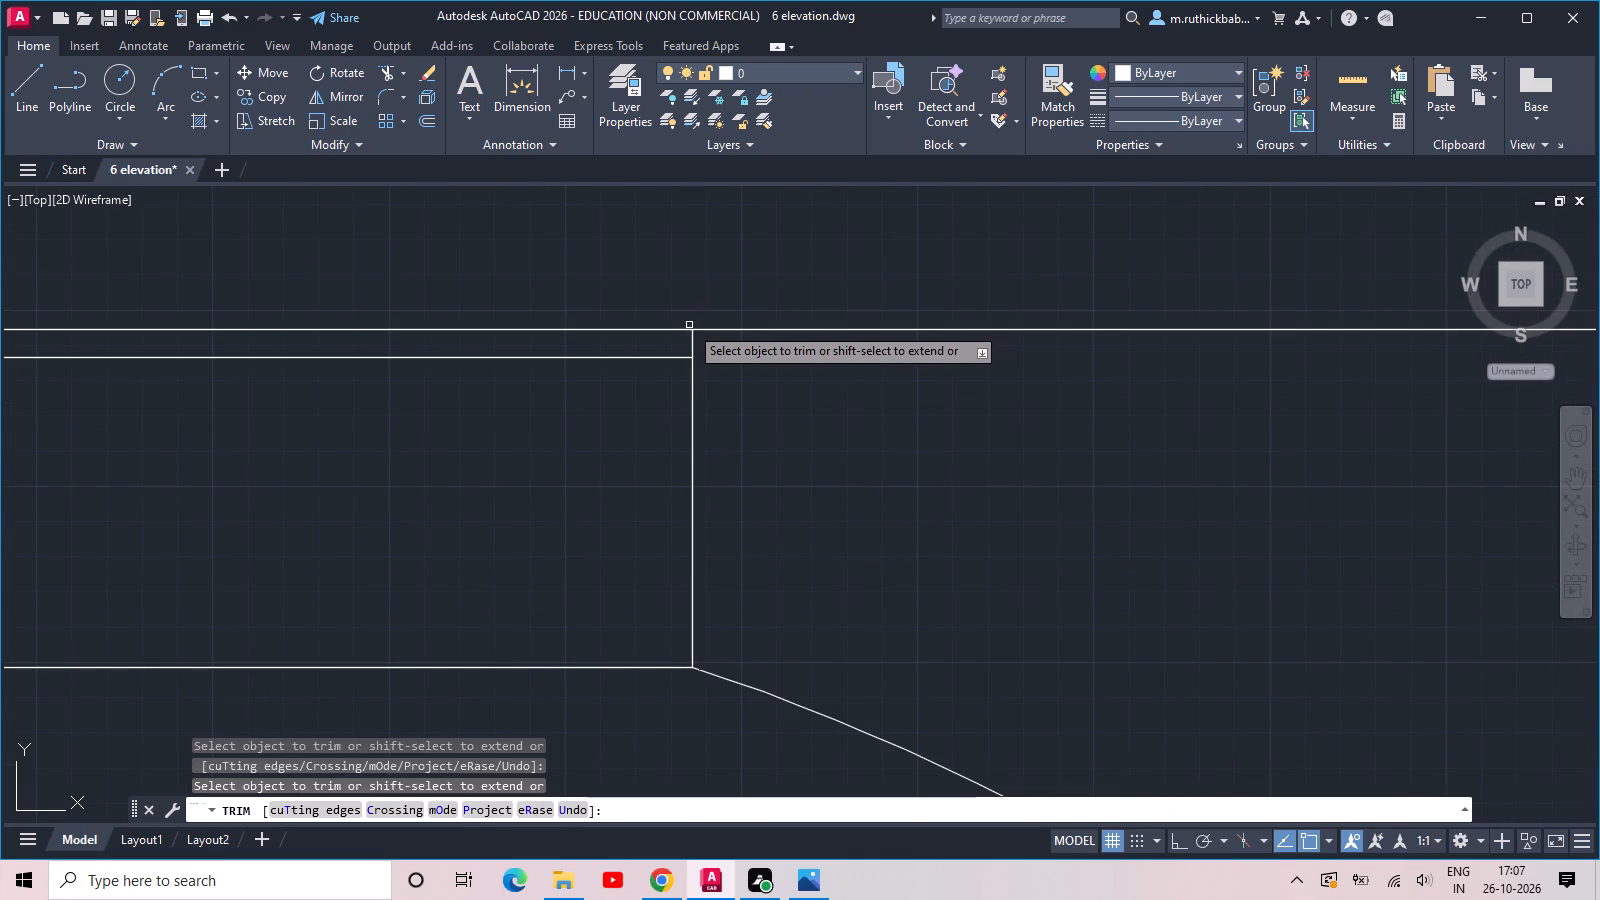
click(689, 325)
click(738, 312)
key(Escape)
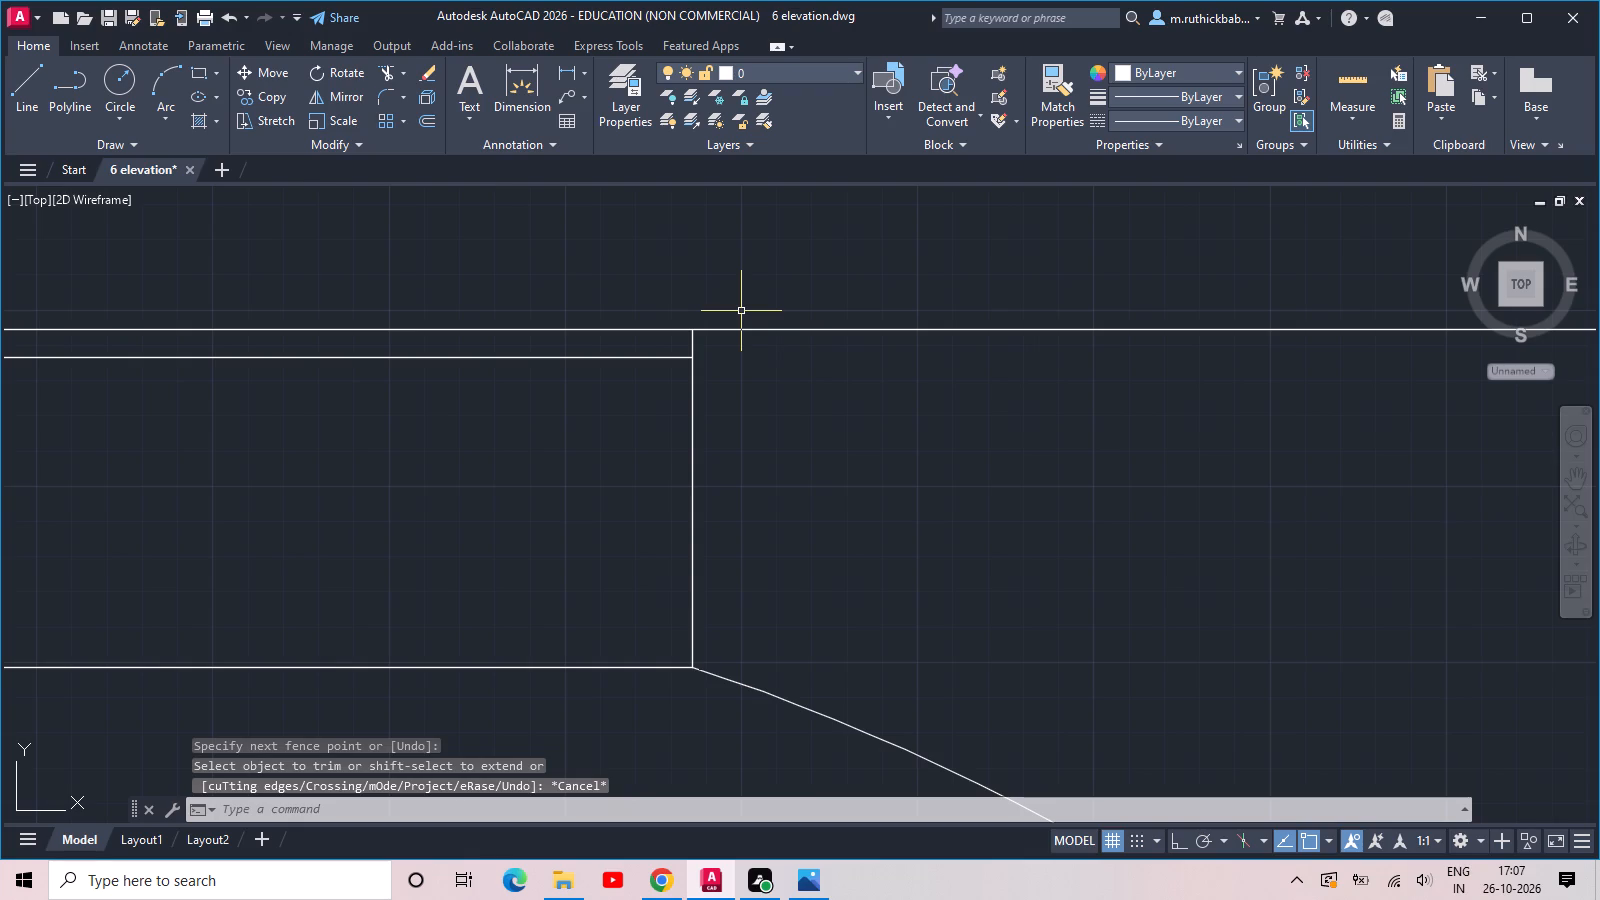
Extend the three short lines of the floor band below to the left arc of the S-curve.
scroll(782, 356, down, 4)
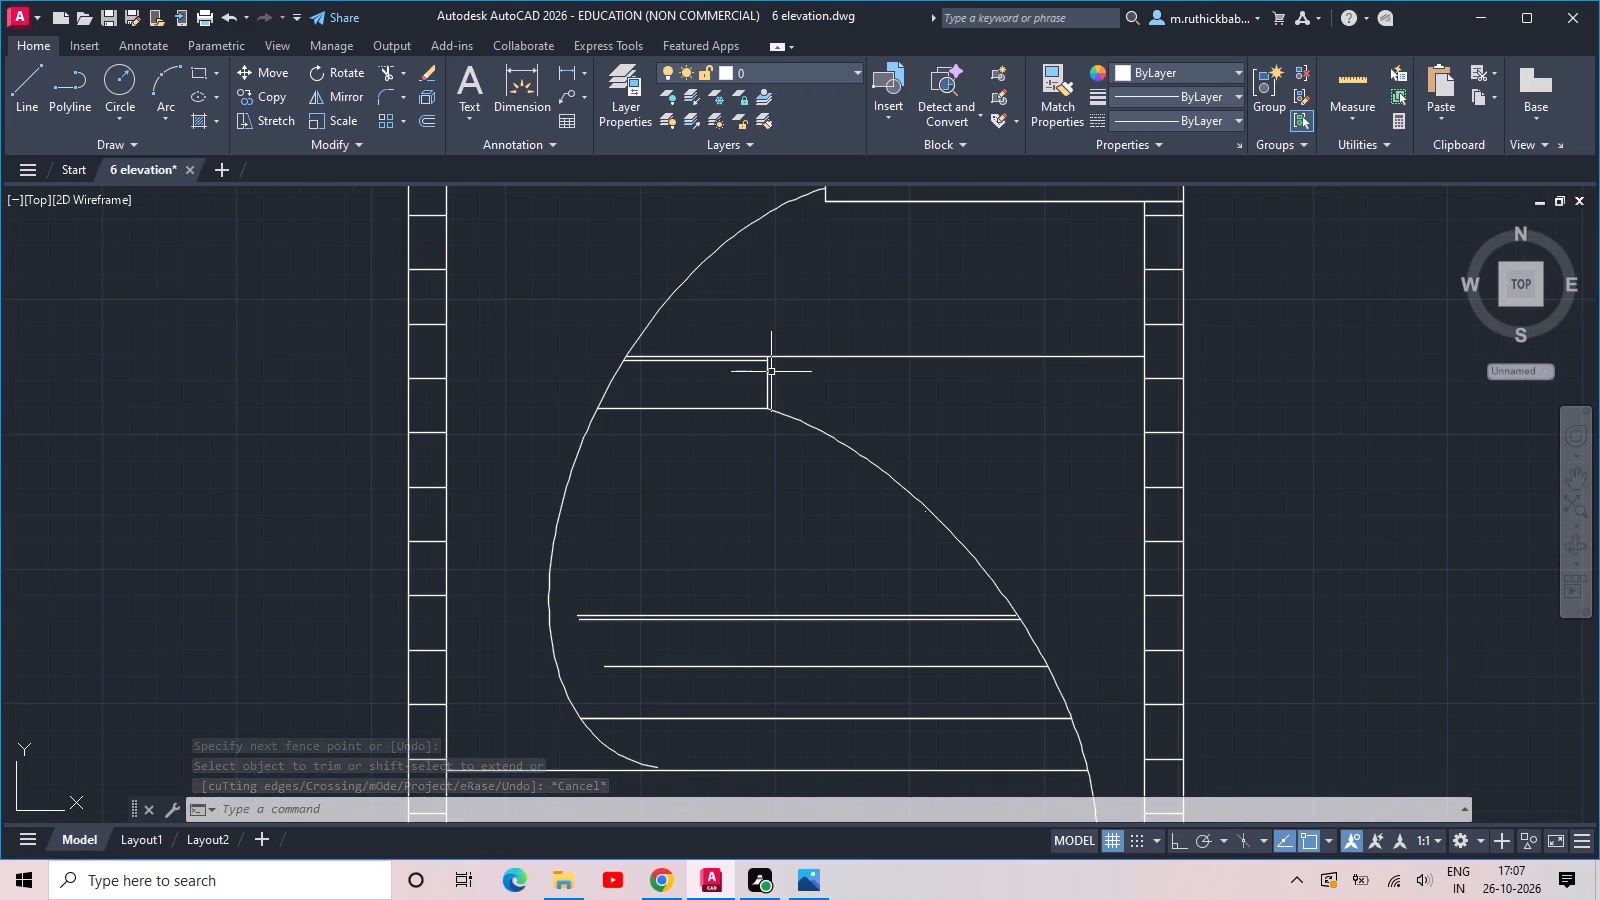
scroll(771, 372, down, 3)
scroll(767, 454, up, 1)
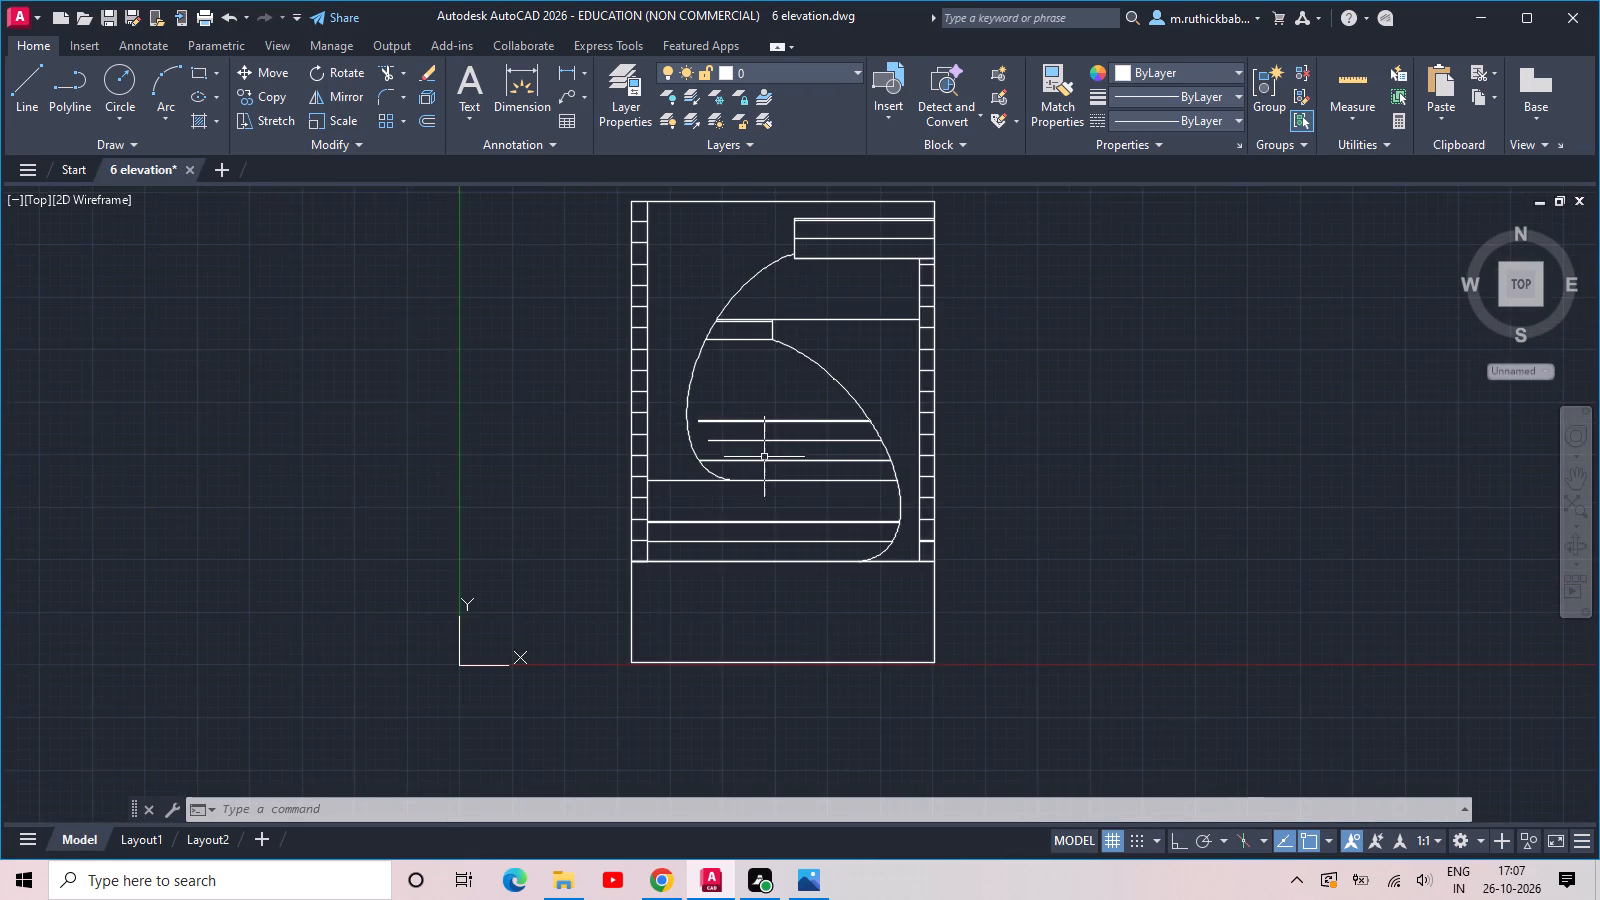
scroll(763, 462, up, 2)
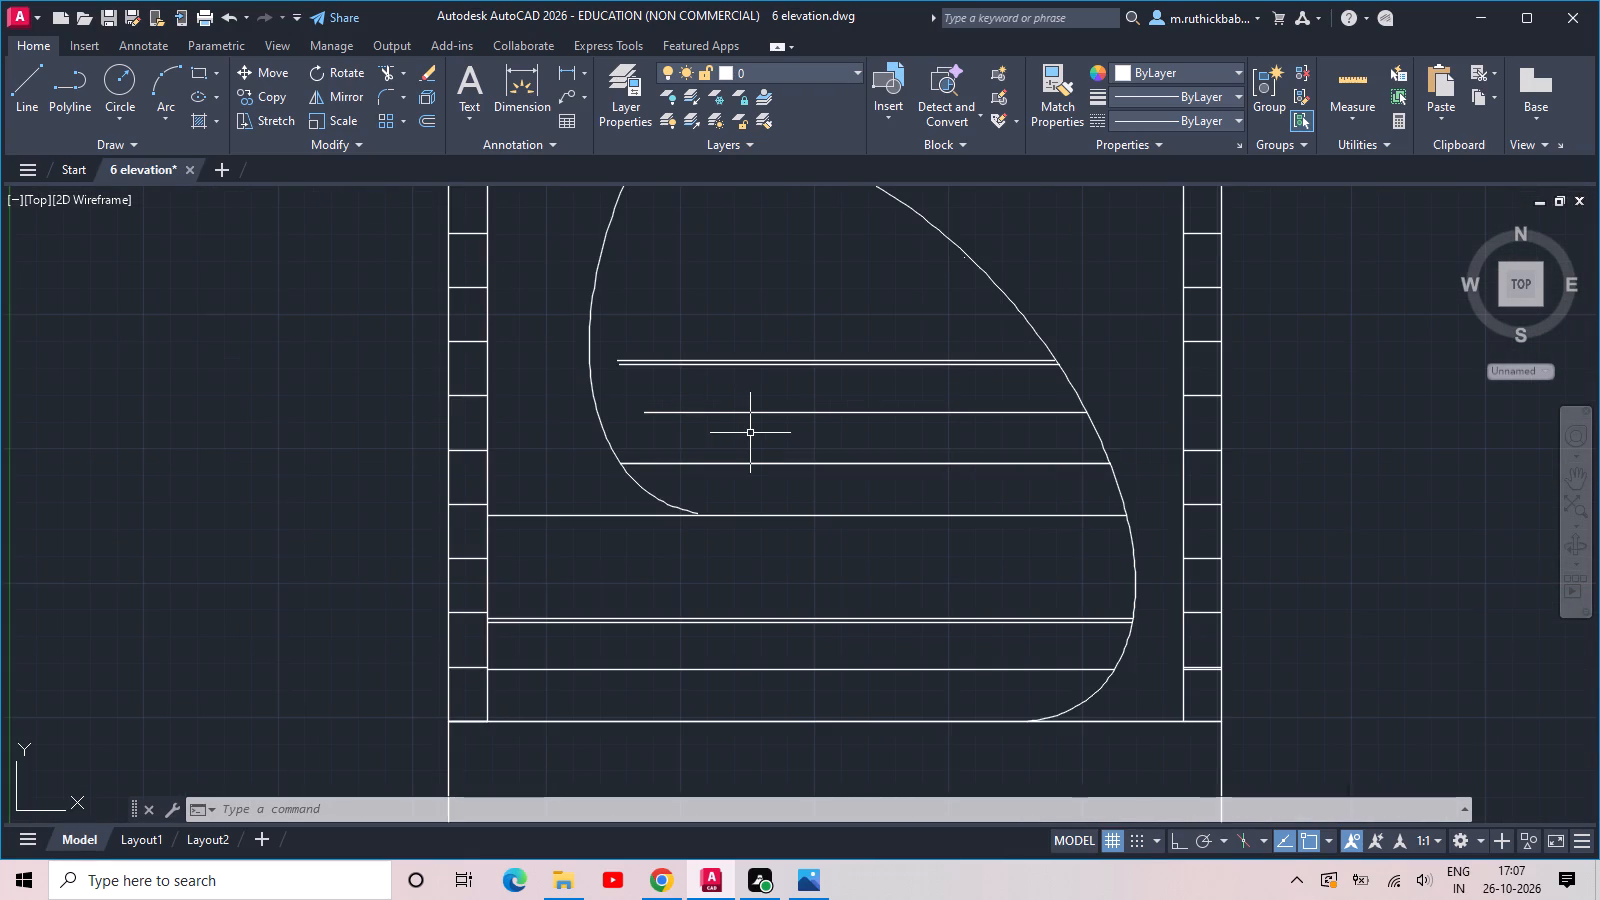
text(ex)
key(space)
key(space)
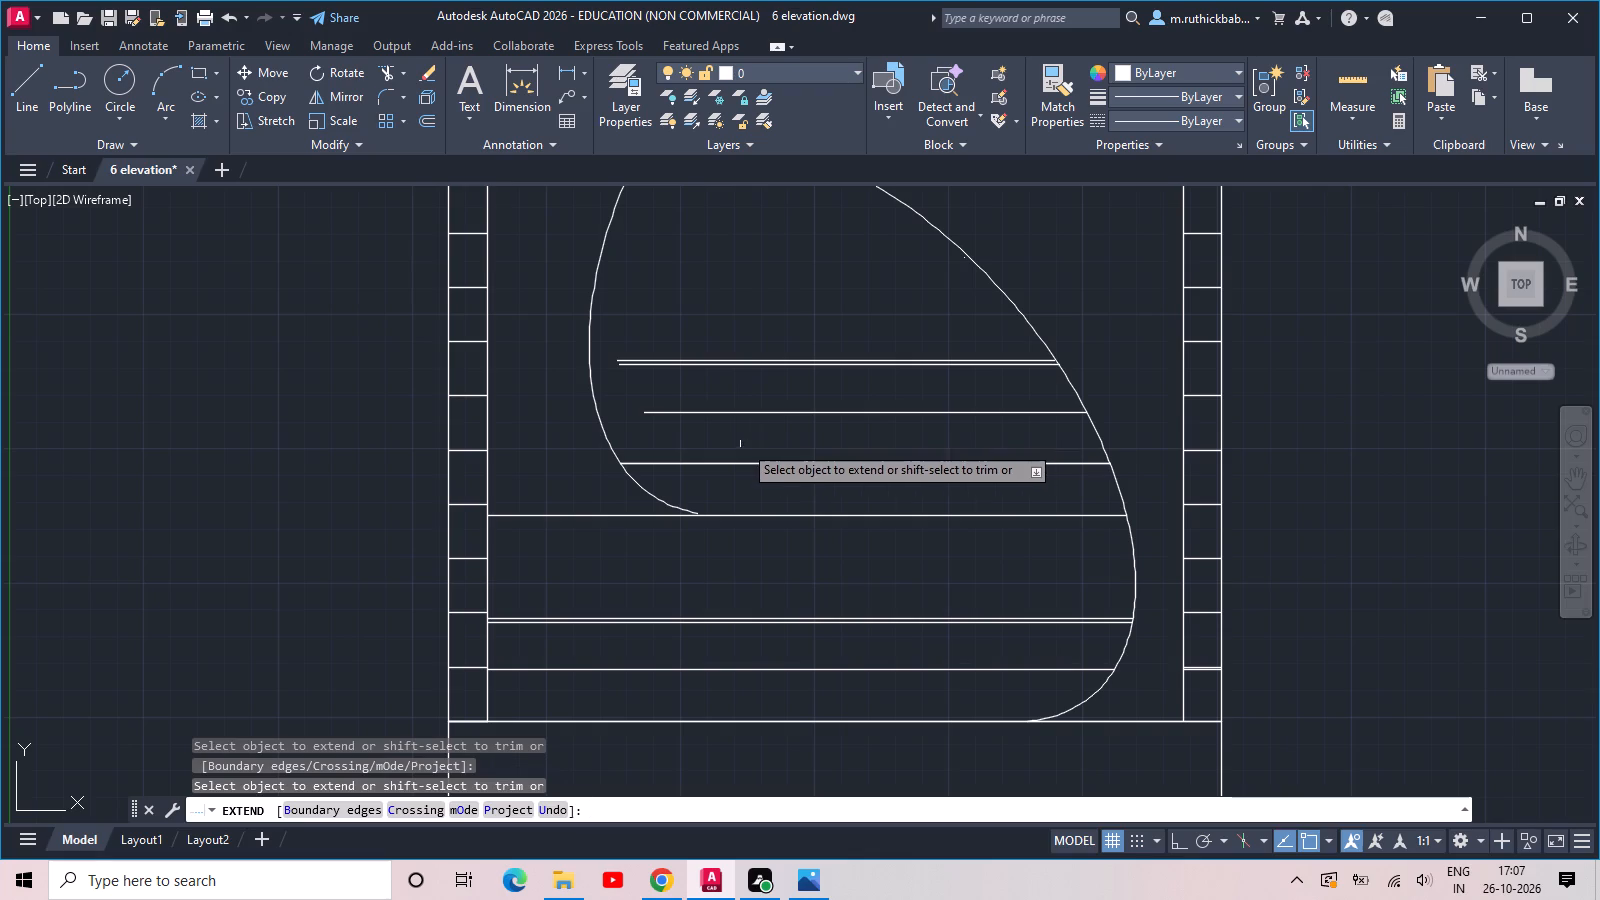
click(743, 444)
click(716, 266)
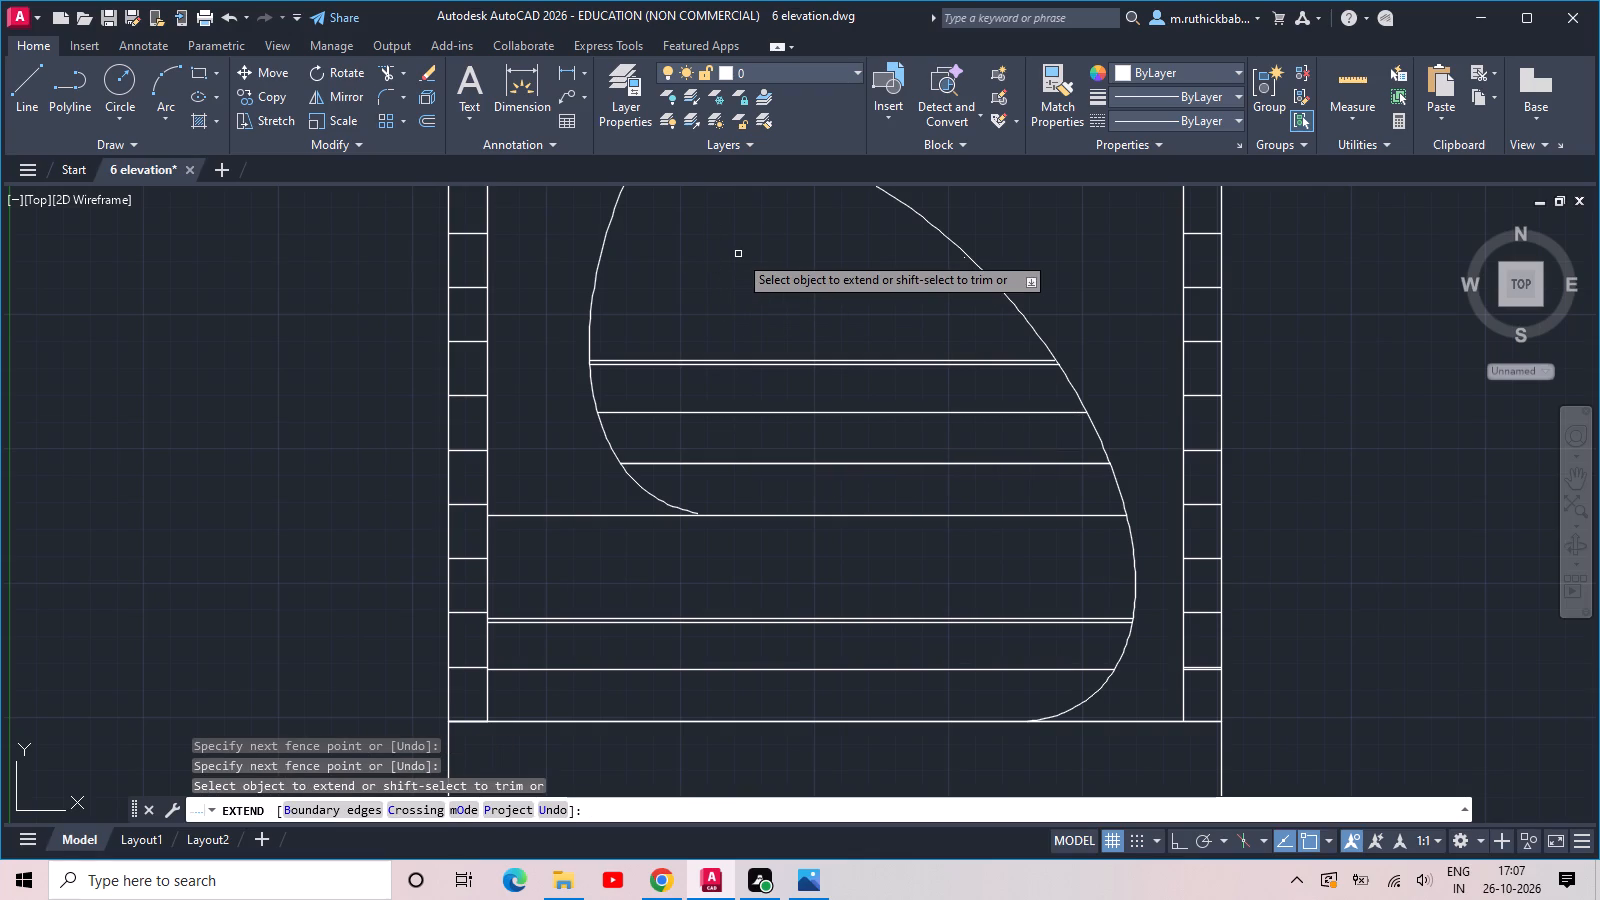
scroll(738, 254, down, 1)
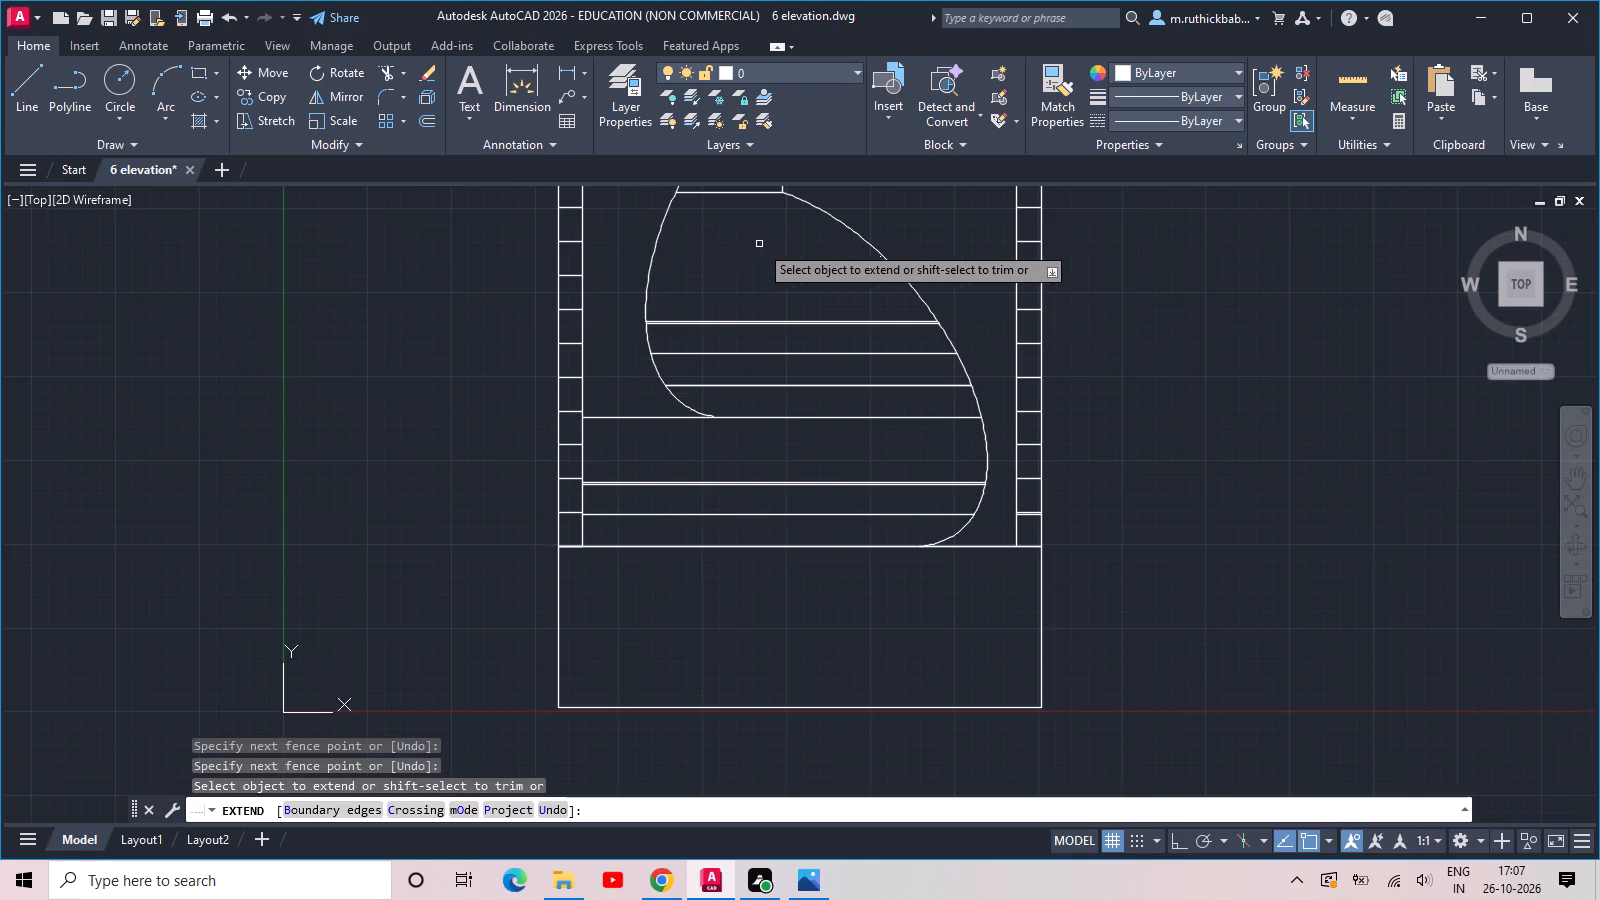
middle_drag(759, 244, 732, 377)
scroll(722, 339, up, 1)
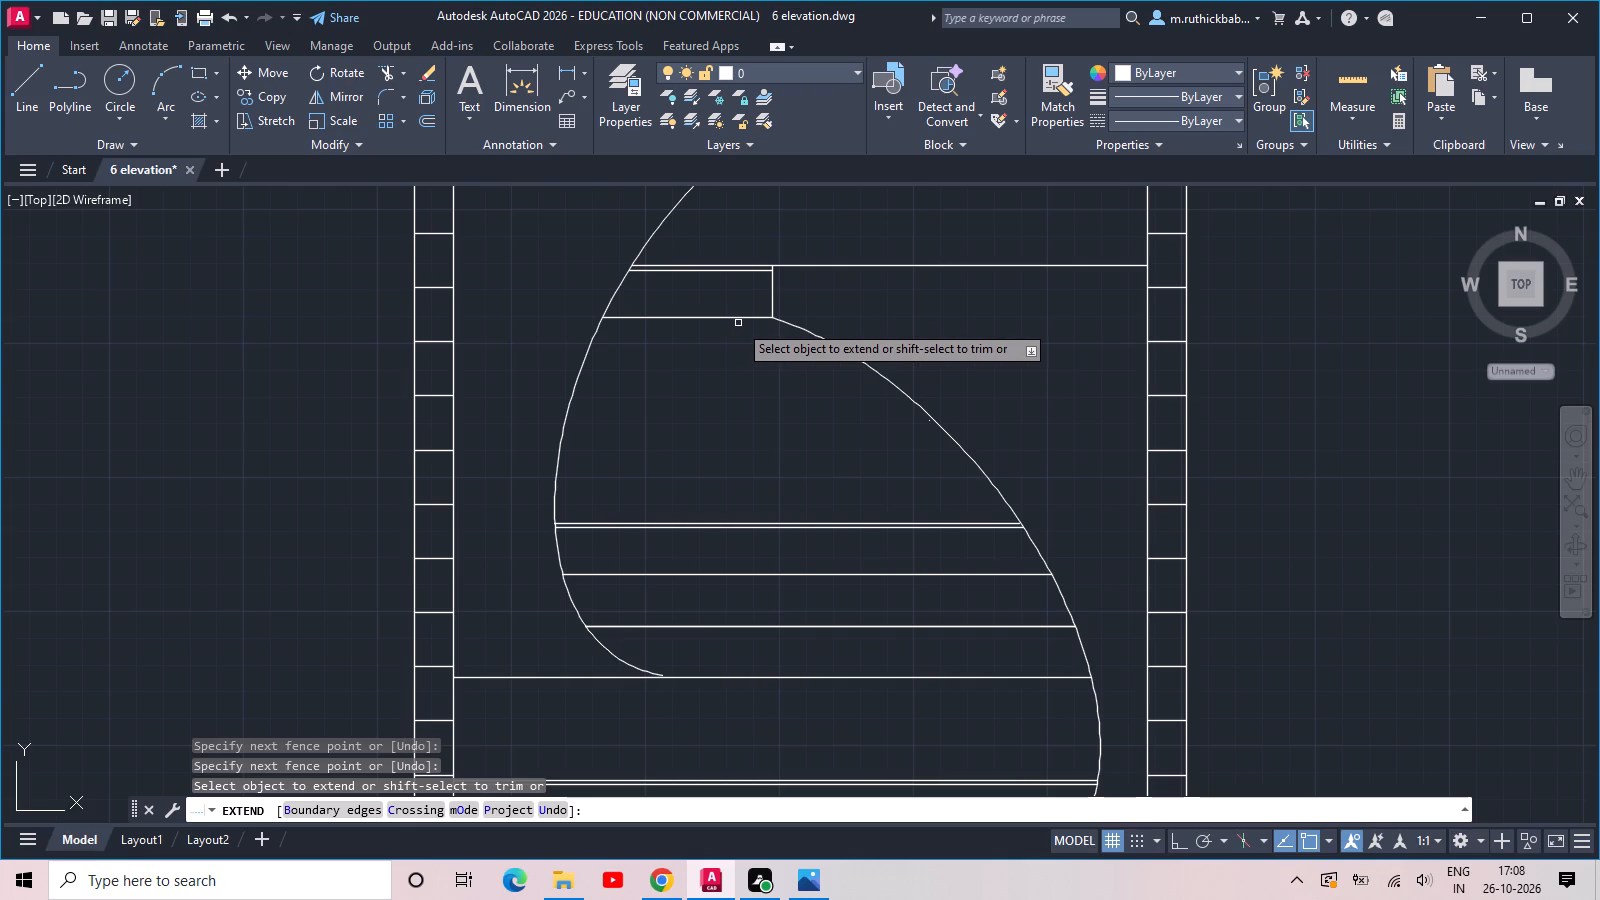
middle_drag(733, 320, 787, 410)
scroll(747, 359, up, 2)
key(Escape)
key(Escape)
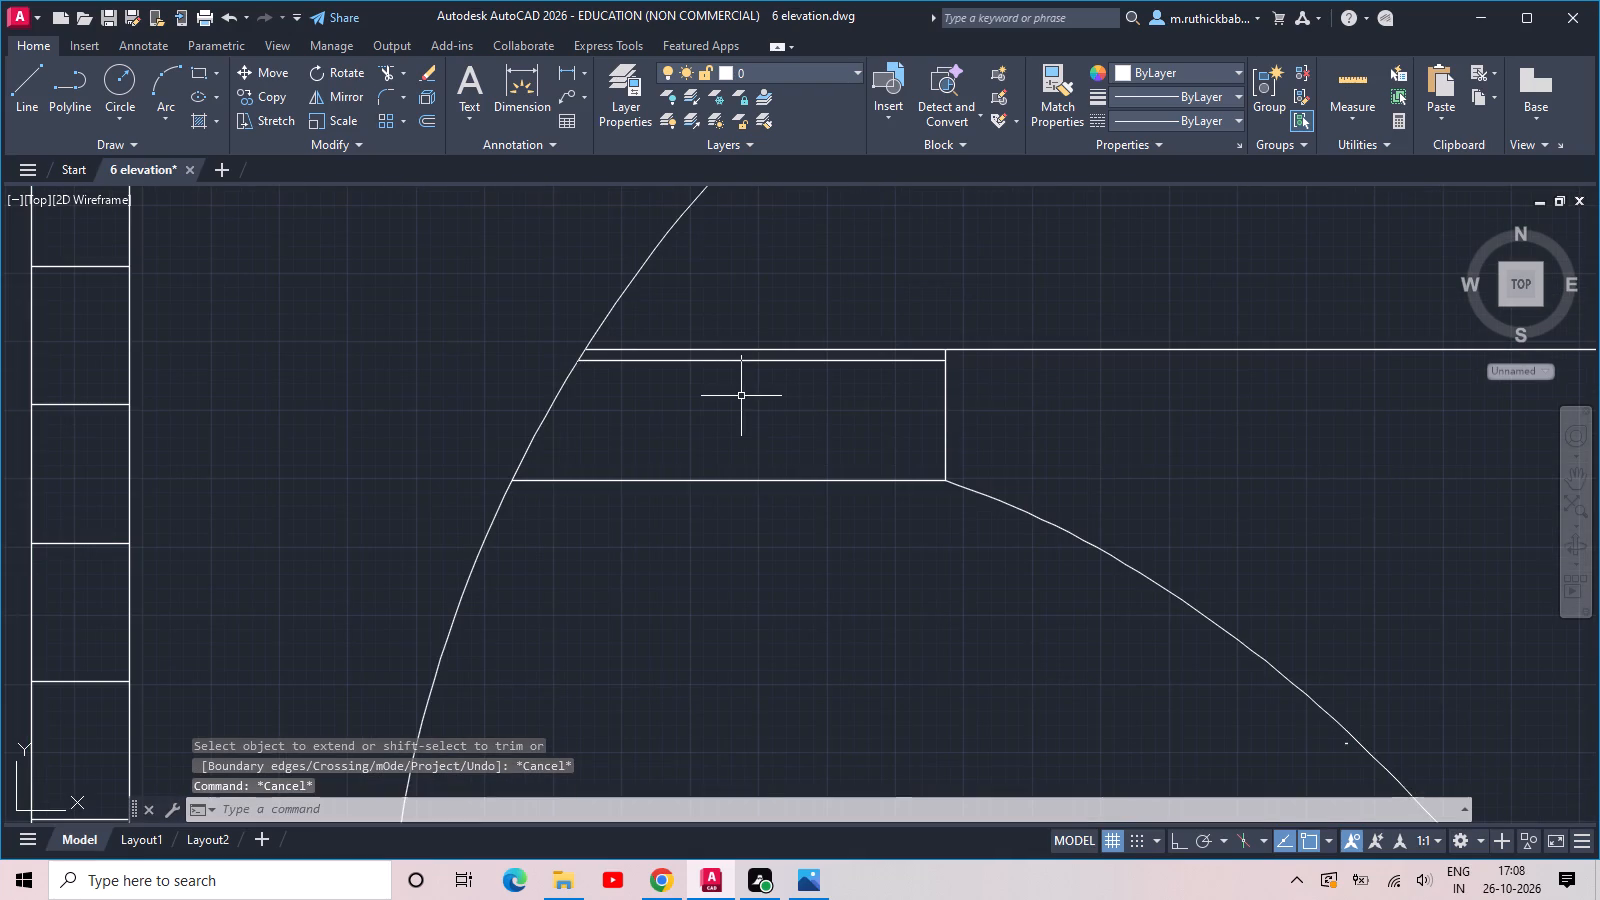
Draw a rectangular post about 2" wide and 1'-10" high between the middle floor band's lower two lines.
scroll(741, 396, up, 1)
text(re)
key(Escape)
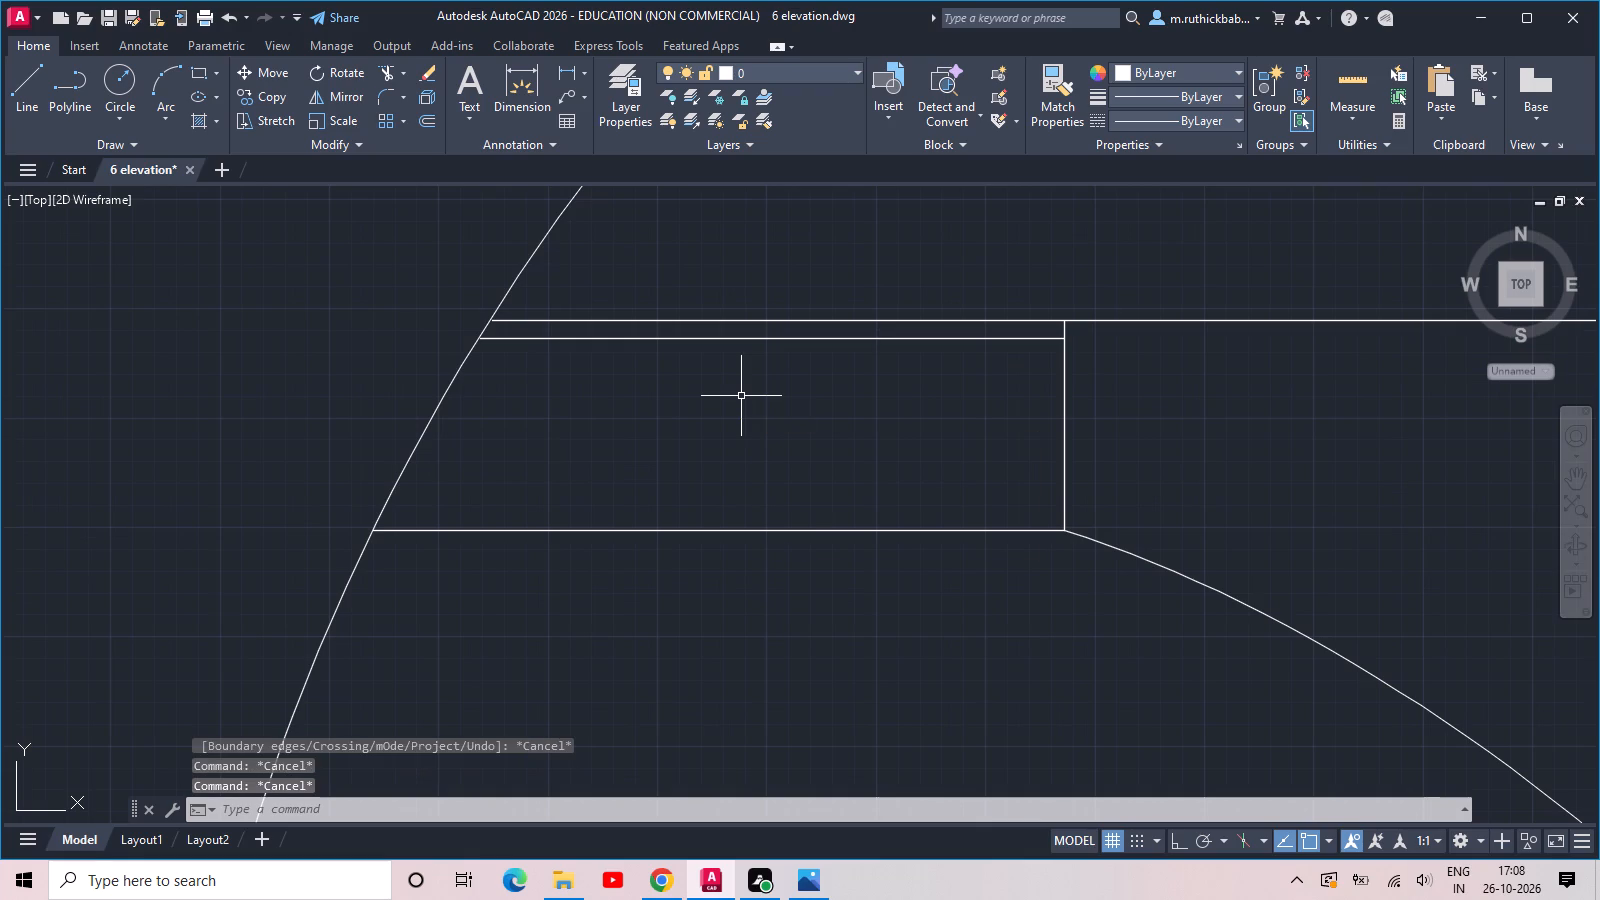
text(rec)
key(space)
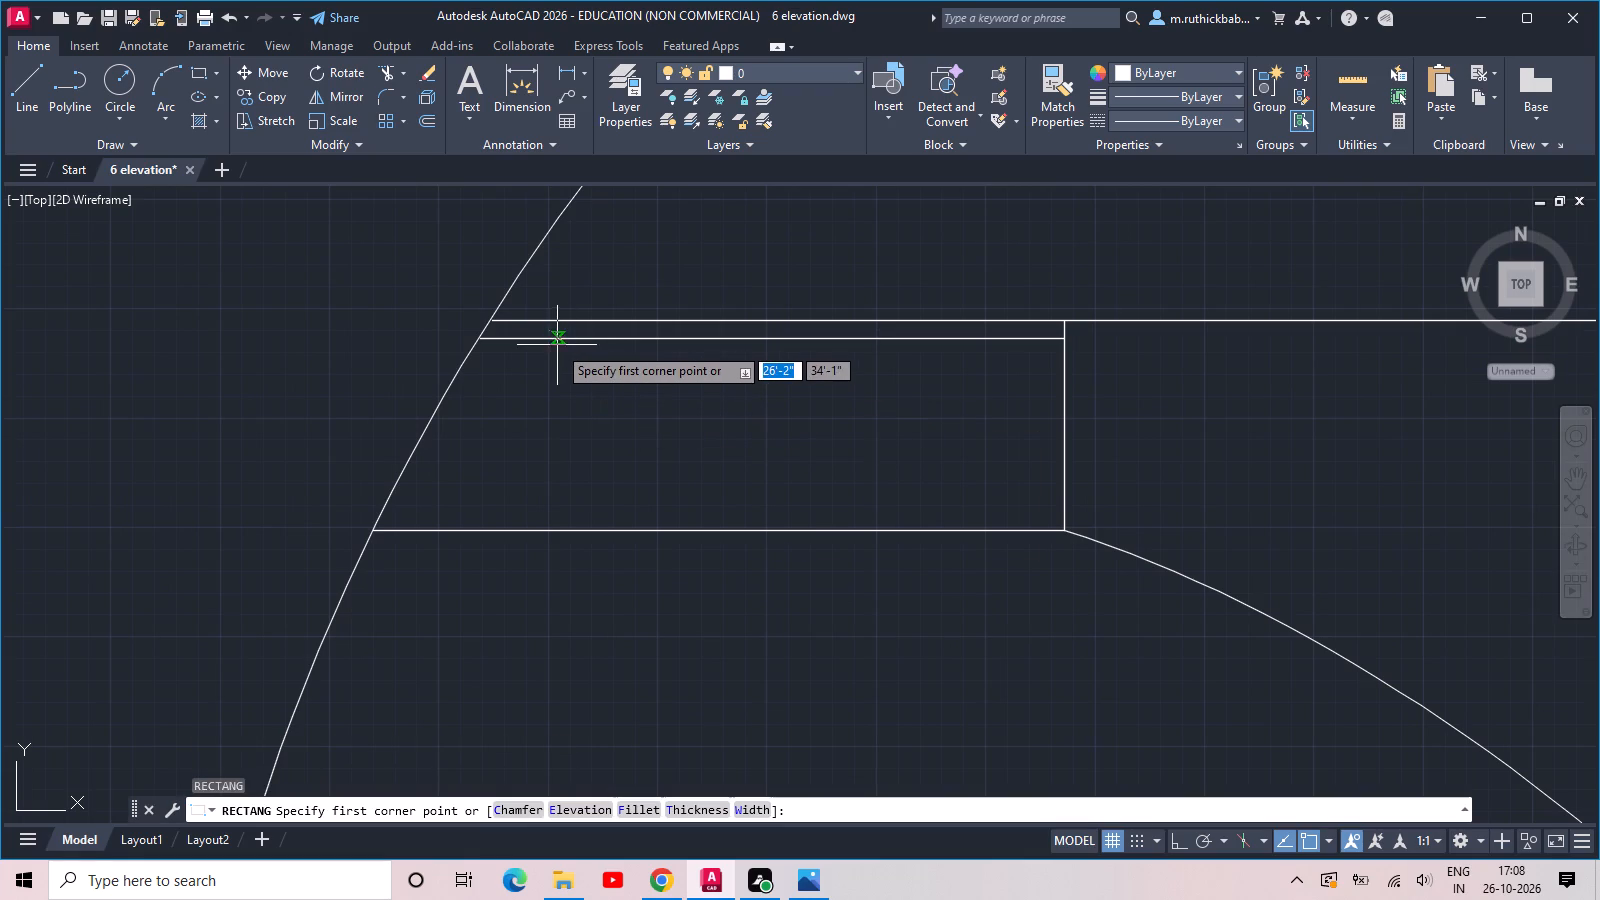
click(759, 340)
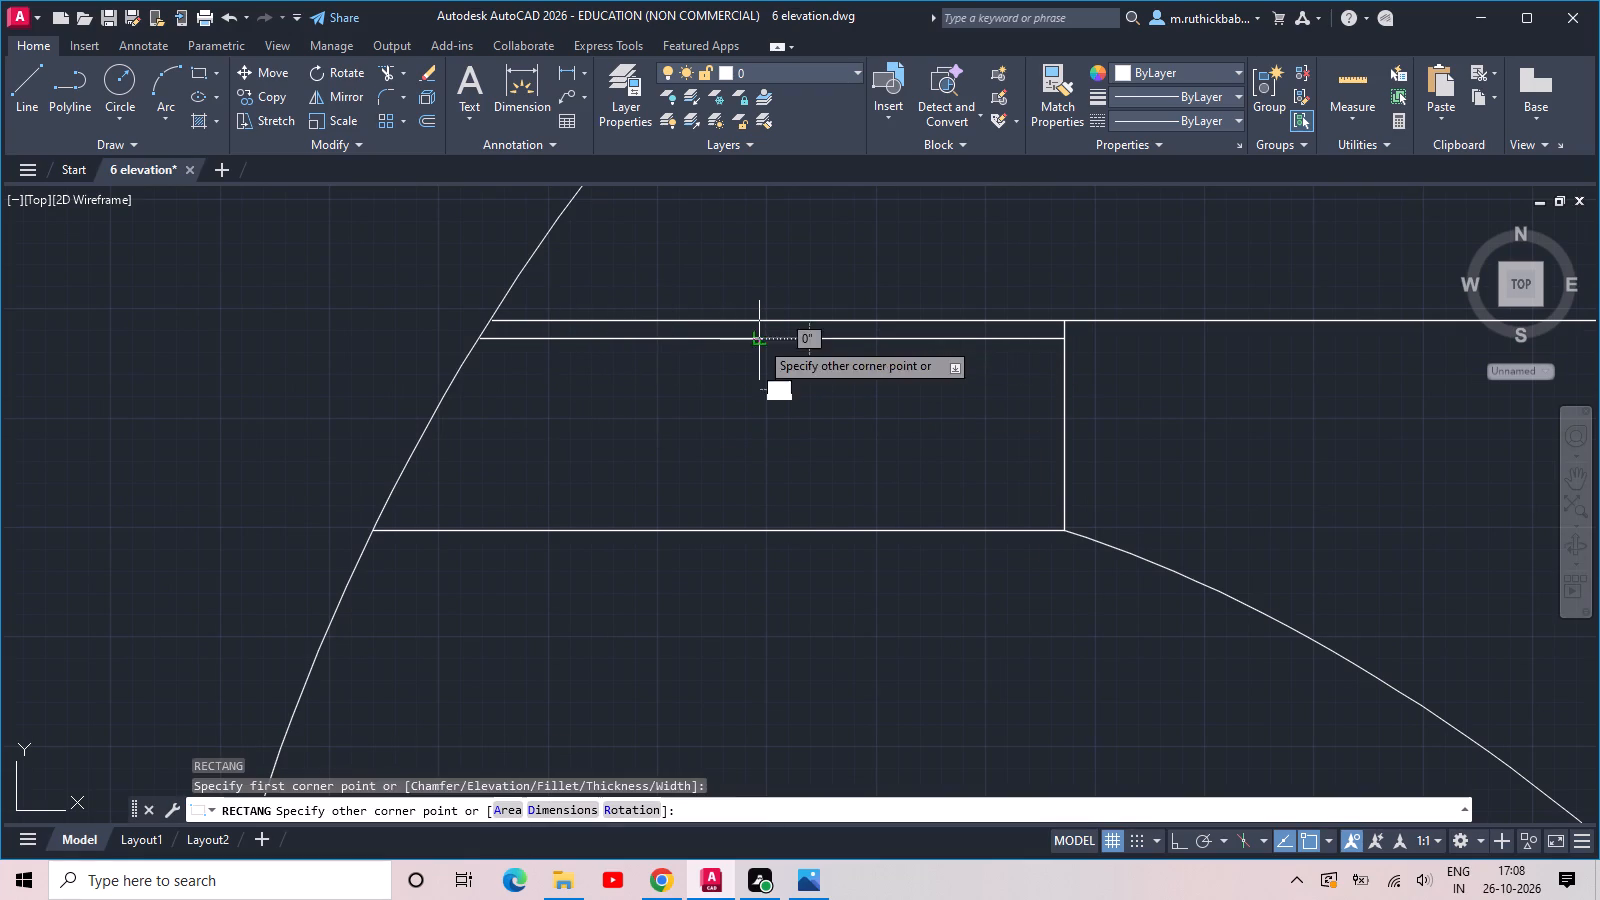
click(775, 532)
key(Escape)
Copy the post by its lower right corner to two spots in the floor band below, near the left arc.
drag(823, 475, 791, 468)
drag(651, 378, 667, 385)
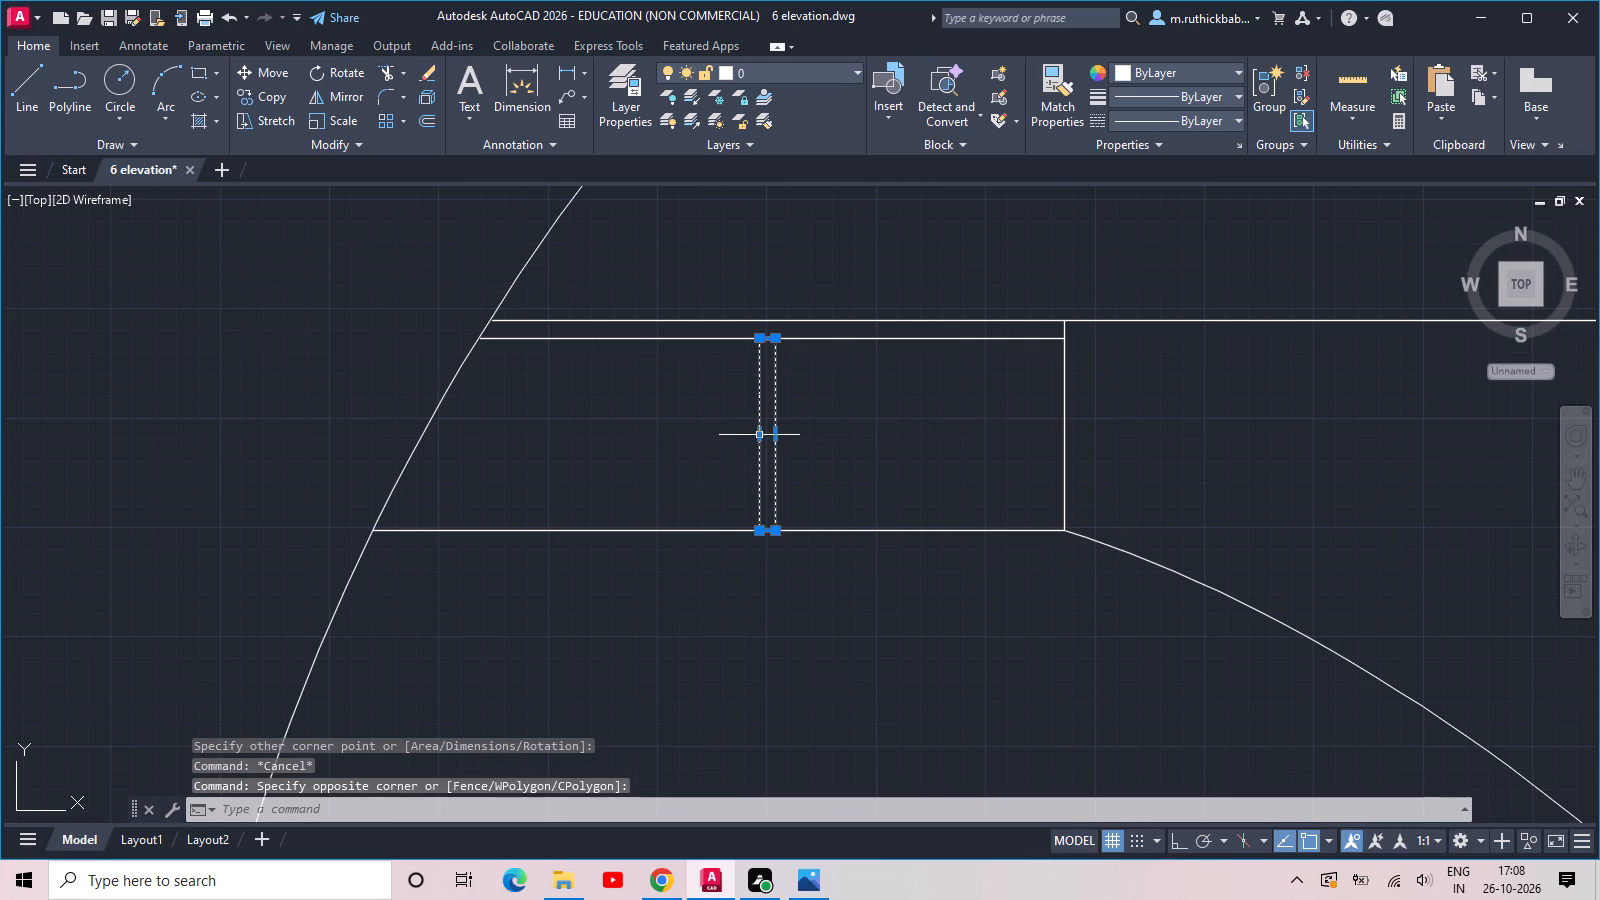
key(c)
text(o)
key(space)
click(779, 529)
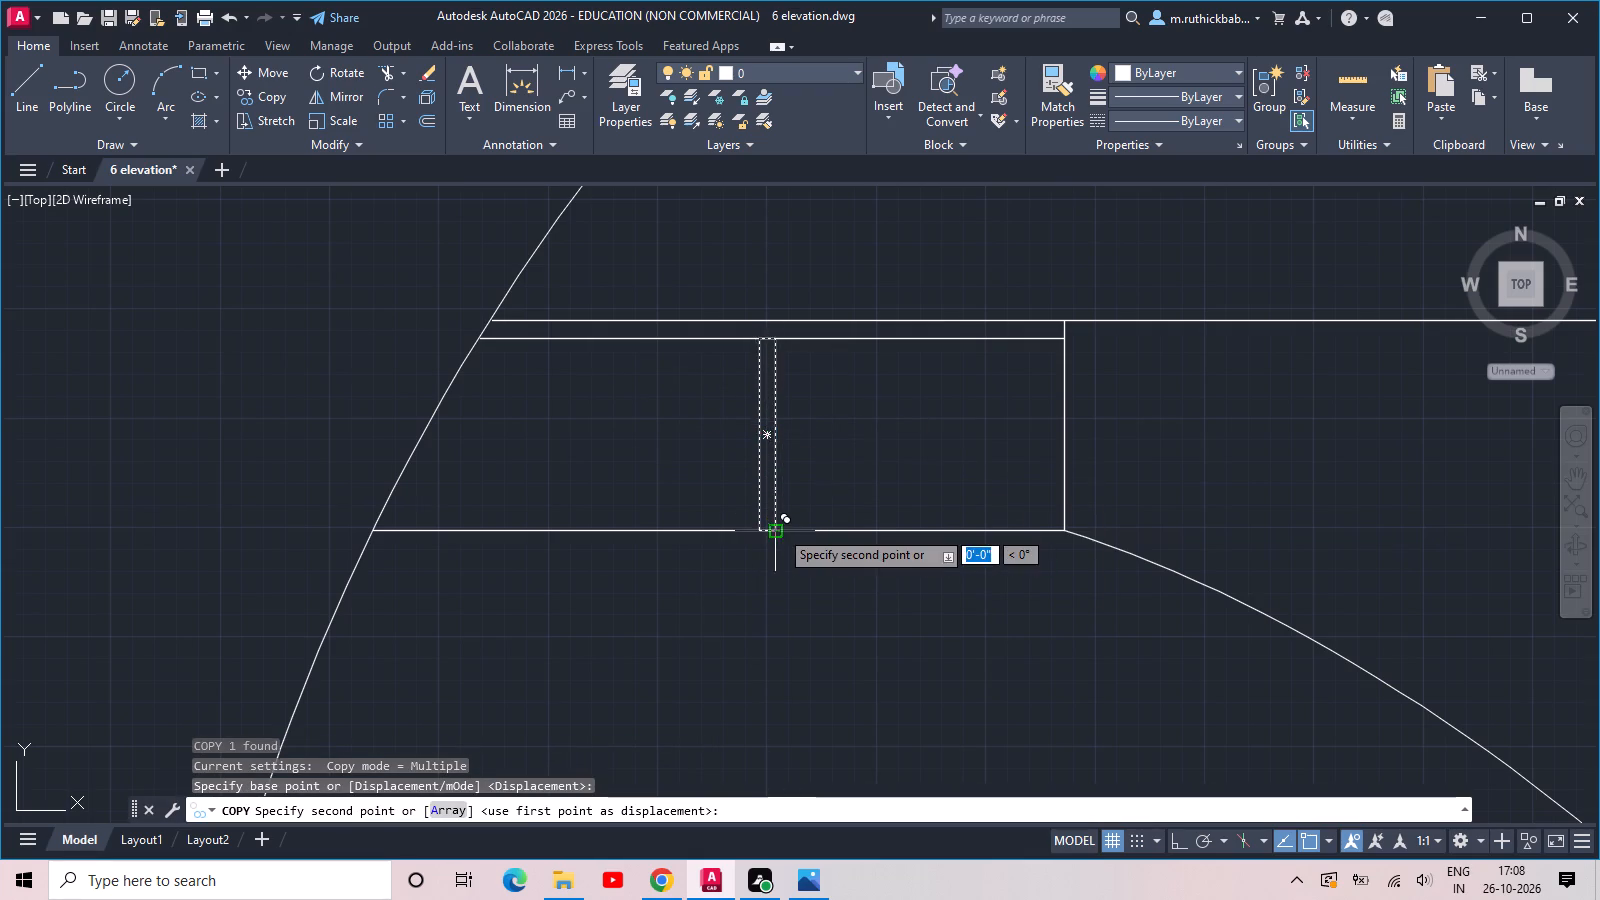
scroll(779, 529, down, 3)
middle_drag(774, 613, 845, 197)
scroll(785, 390, up, 2)
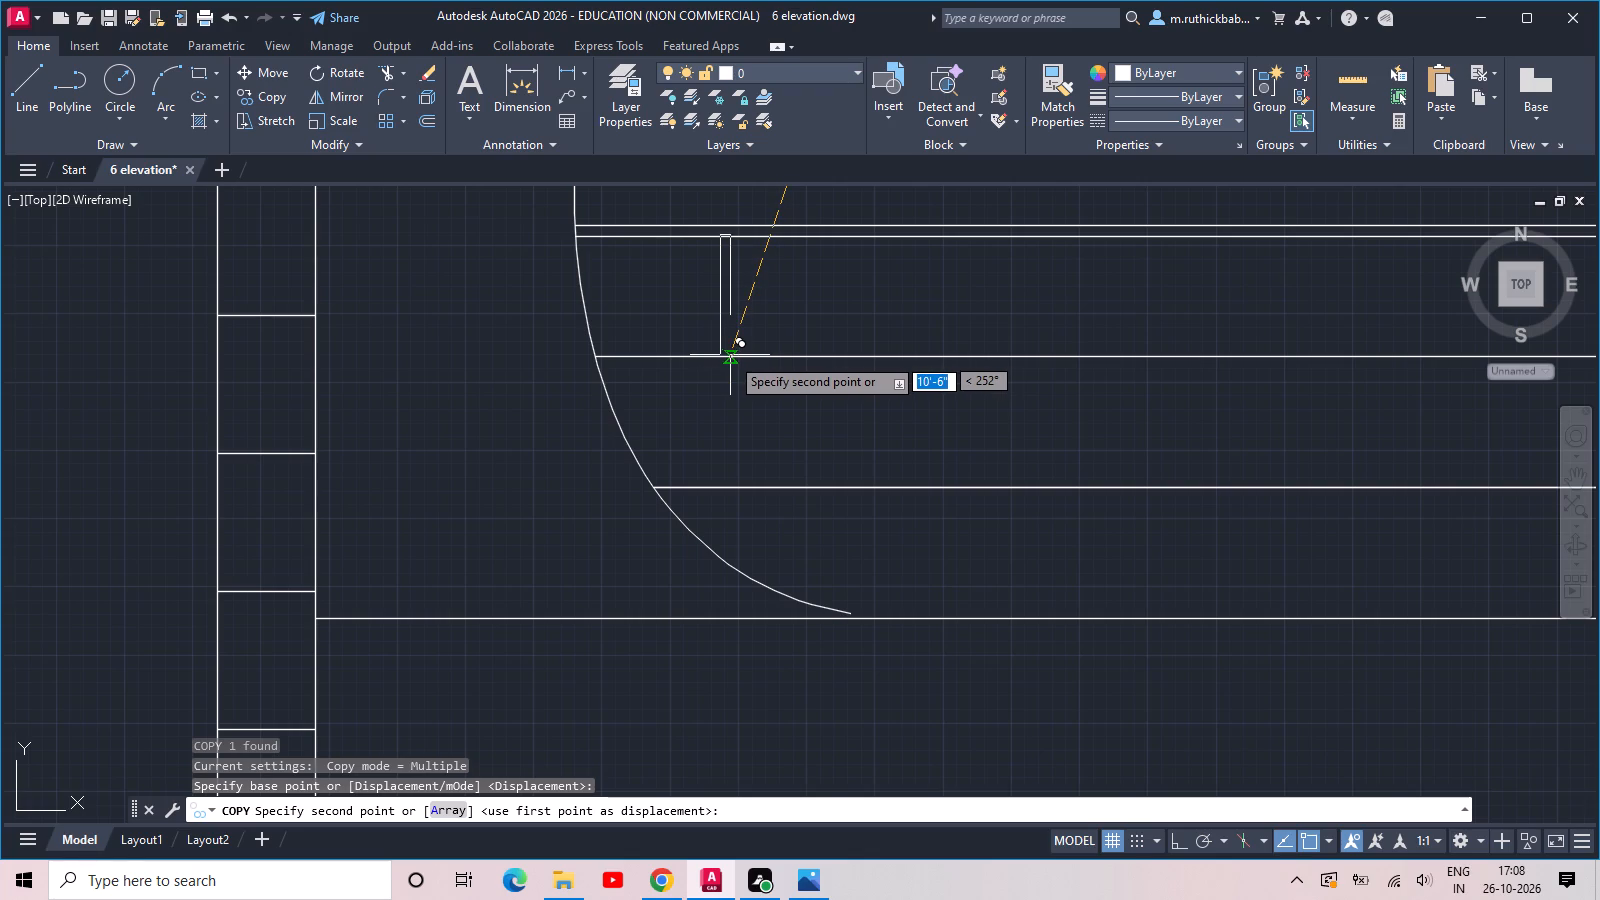
scroll(718, 358, up, 2)
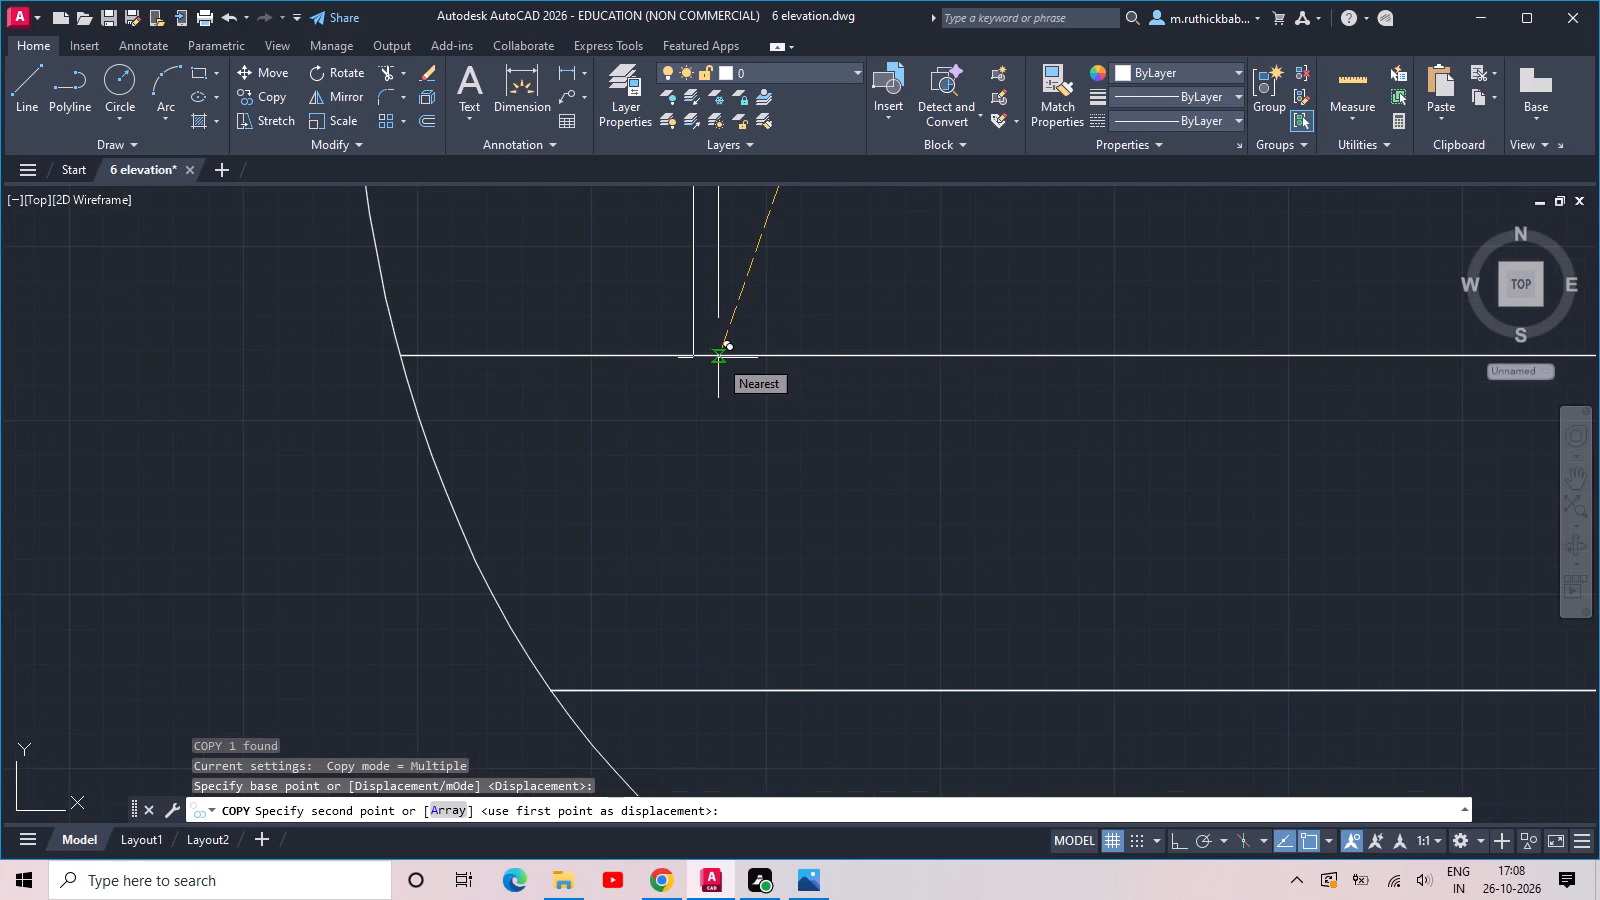
middle_drag(718, 358, 719, 578)
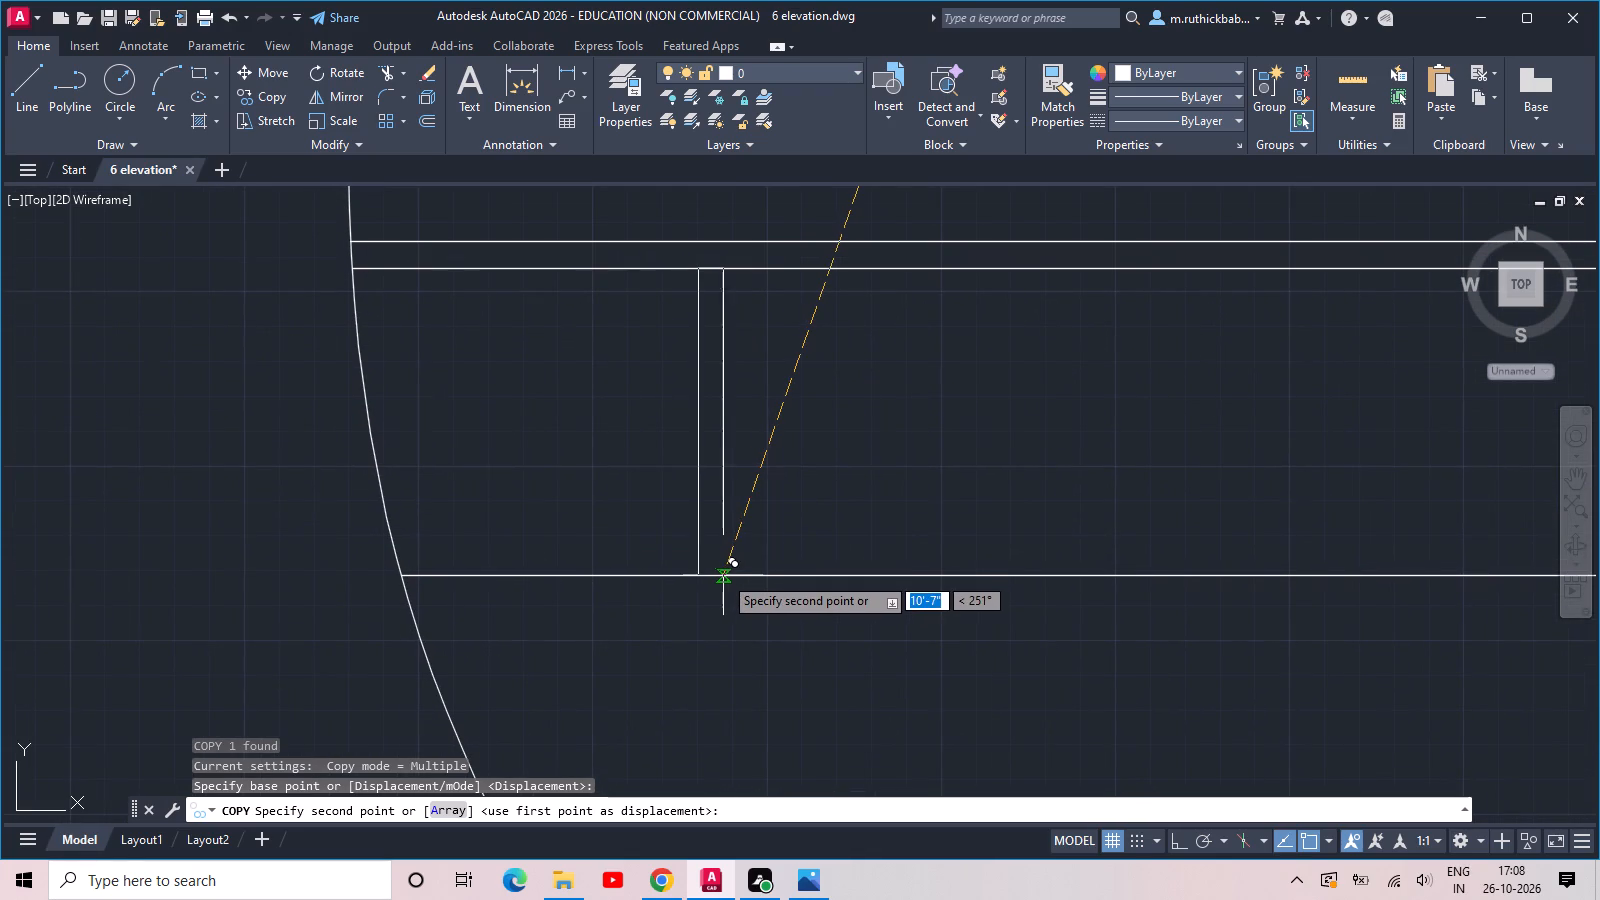
click(723, 575)
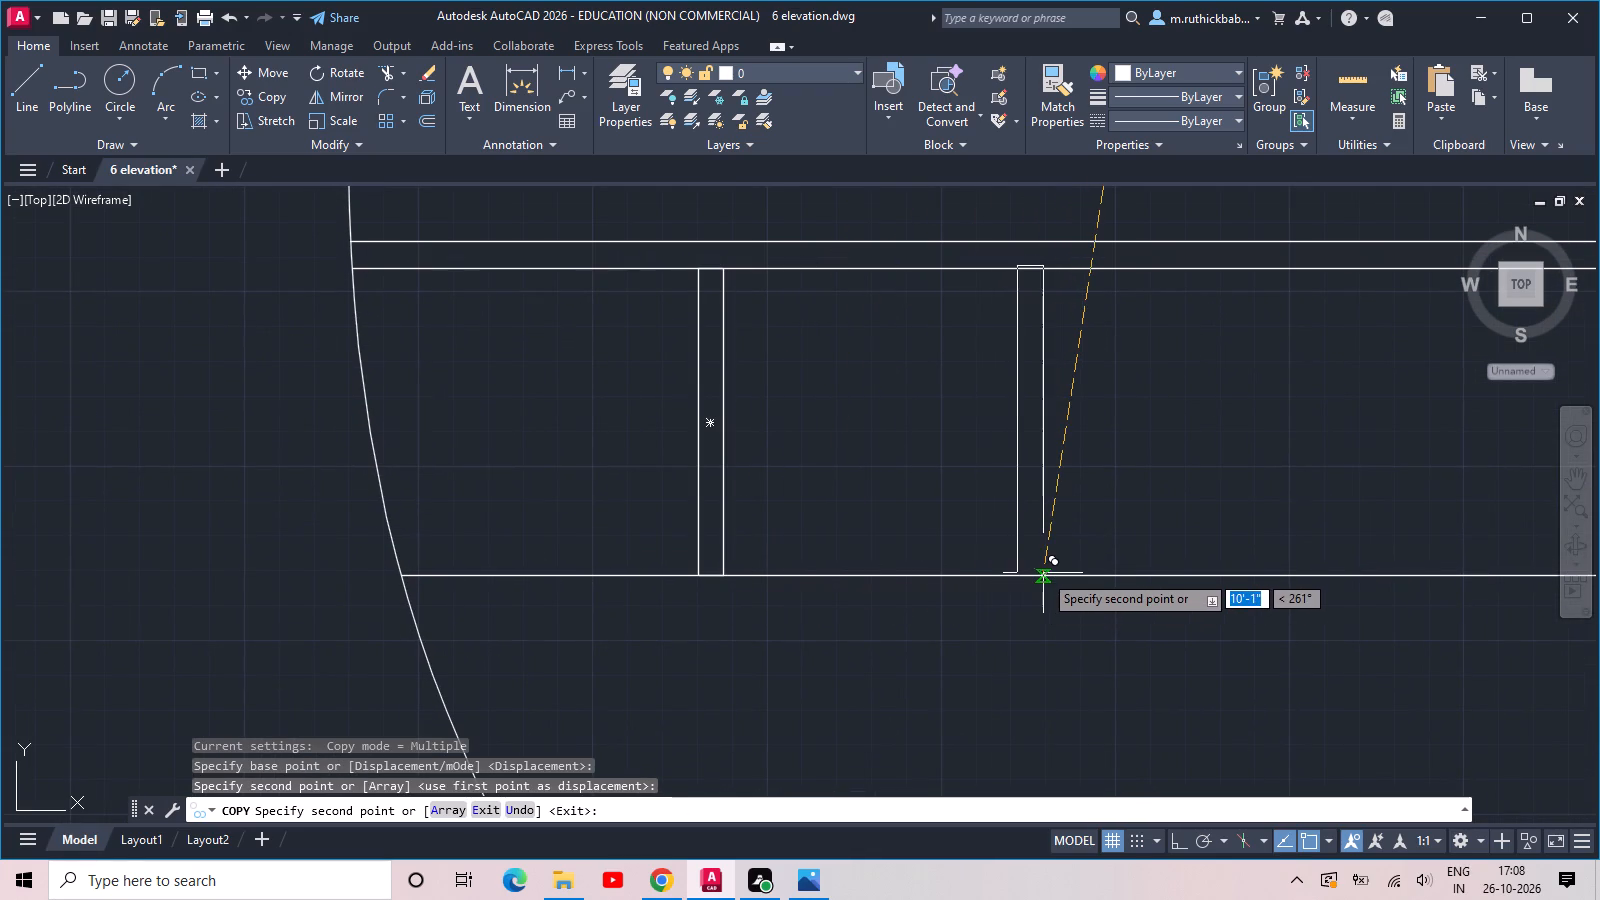
click(1043, 576)
Place four more post copies in the same band, one pair near the right arc and one pair around the middle.
middle_drag(1087, 575, 295, 522)
scroll(365, 508, down, 1)
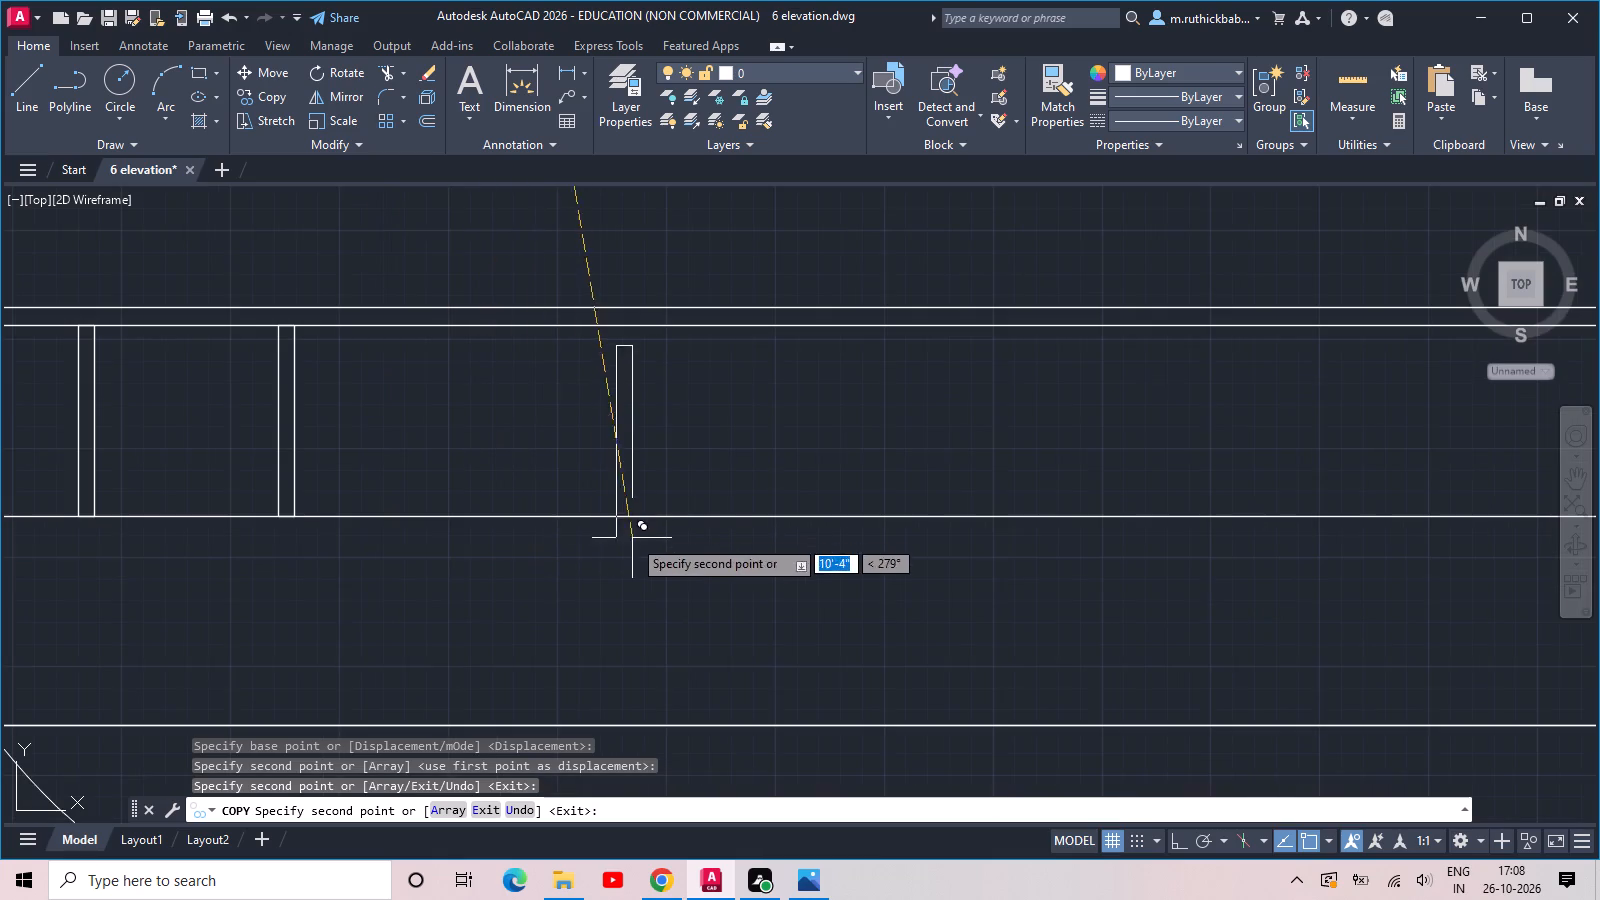
scroll(694, 513, down, 4)
scroll(783, 519, up, 2)
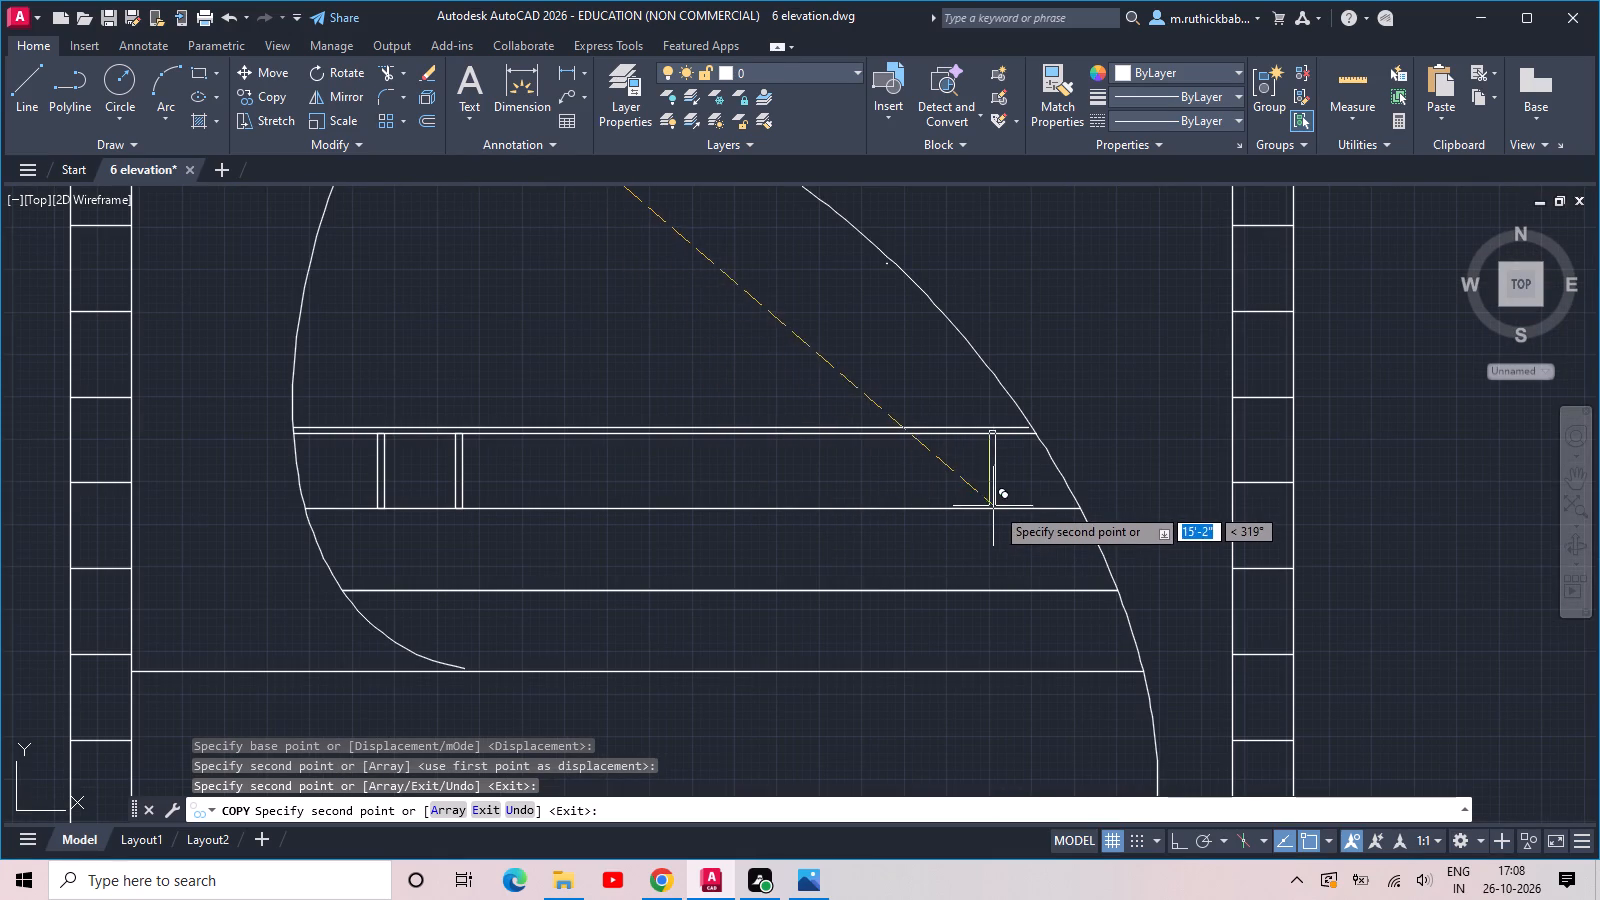
click(986, 509)
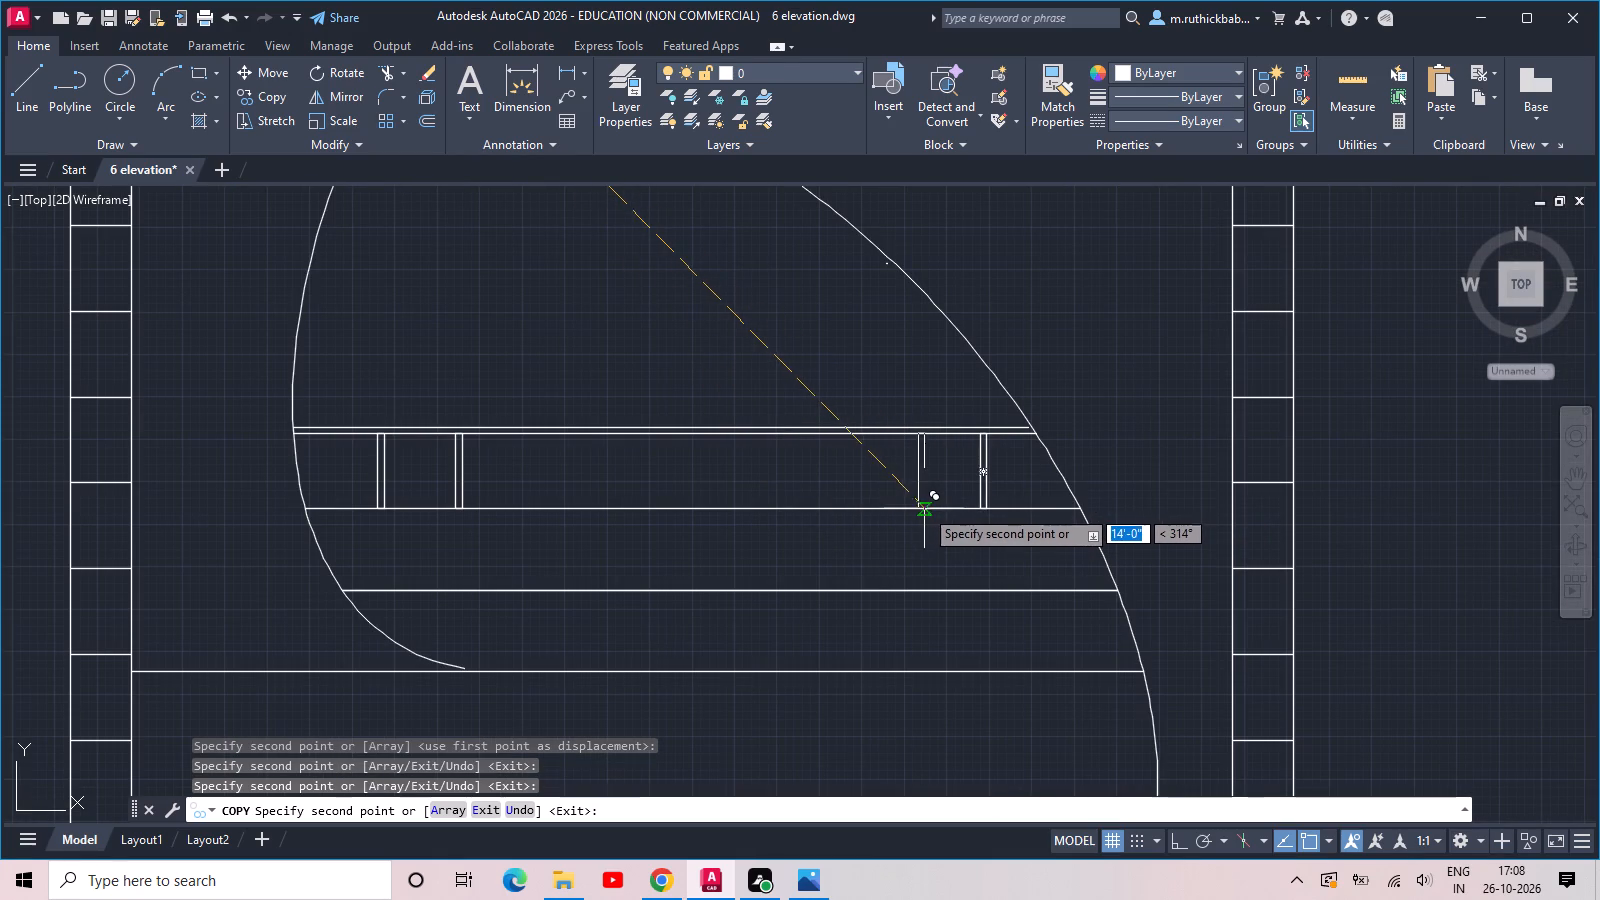
click(926, 510)
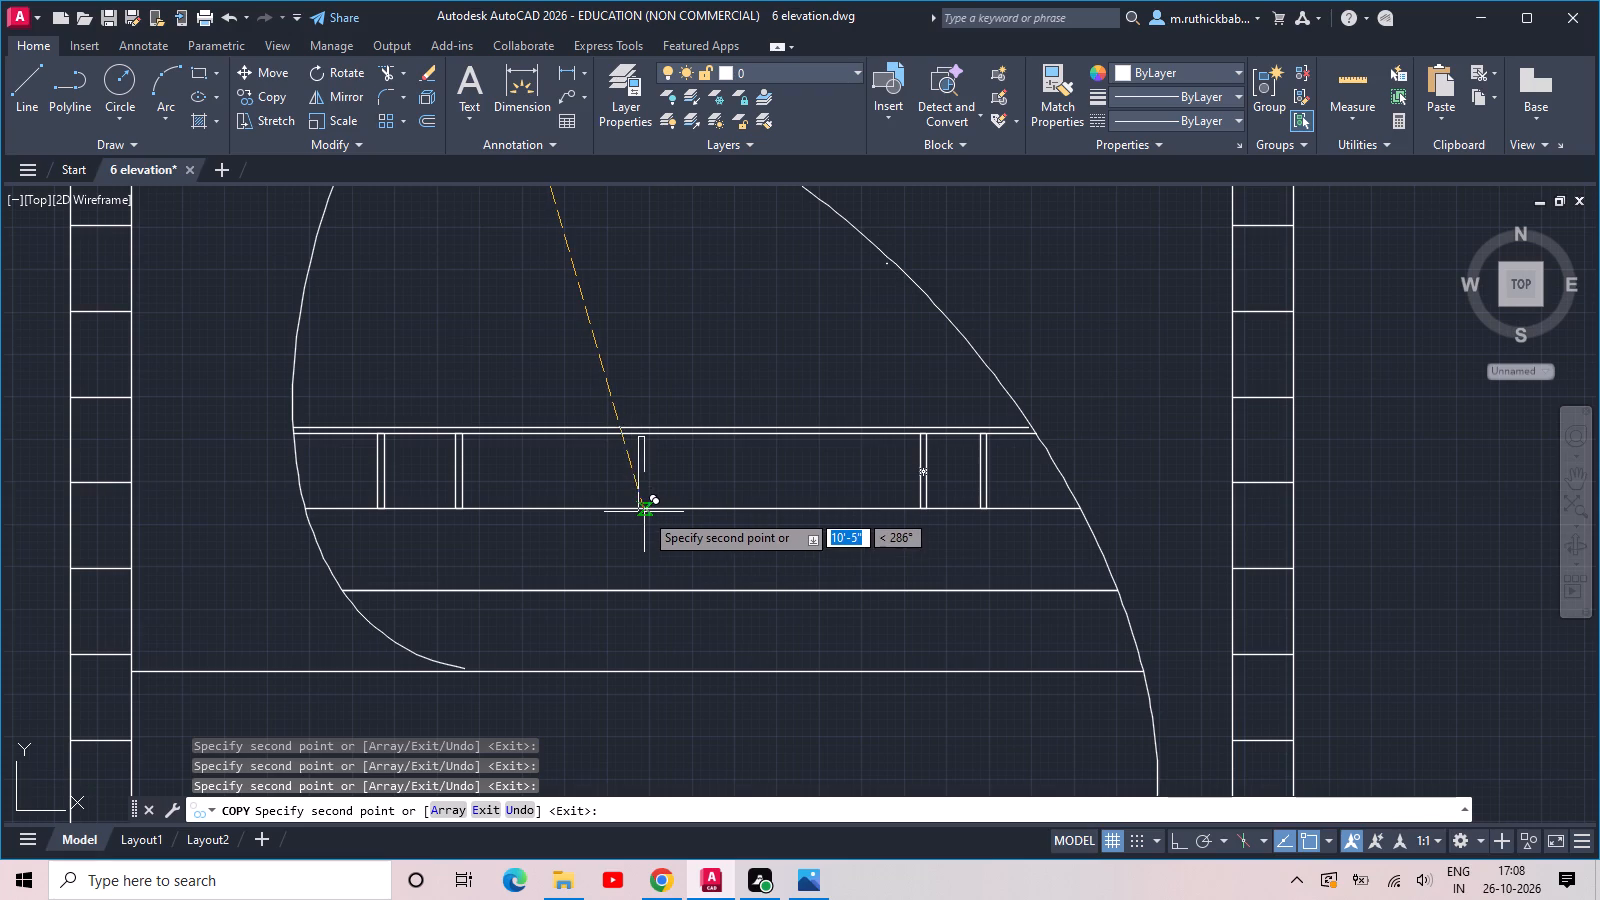
click(644, 512)
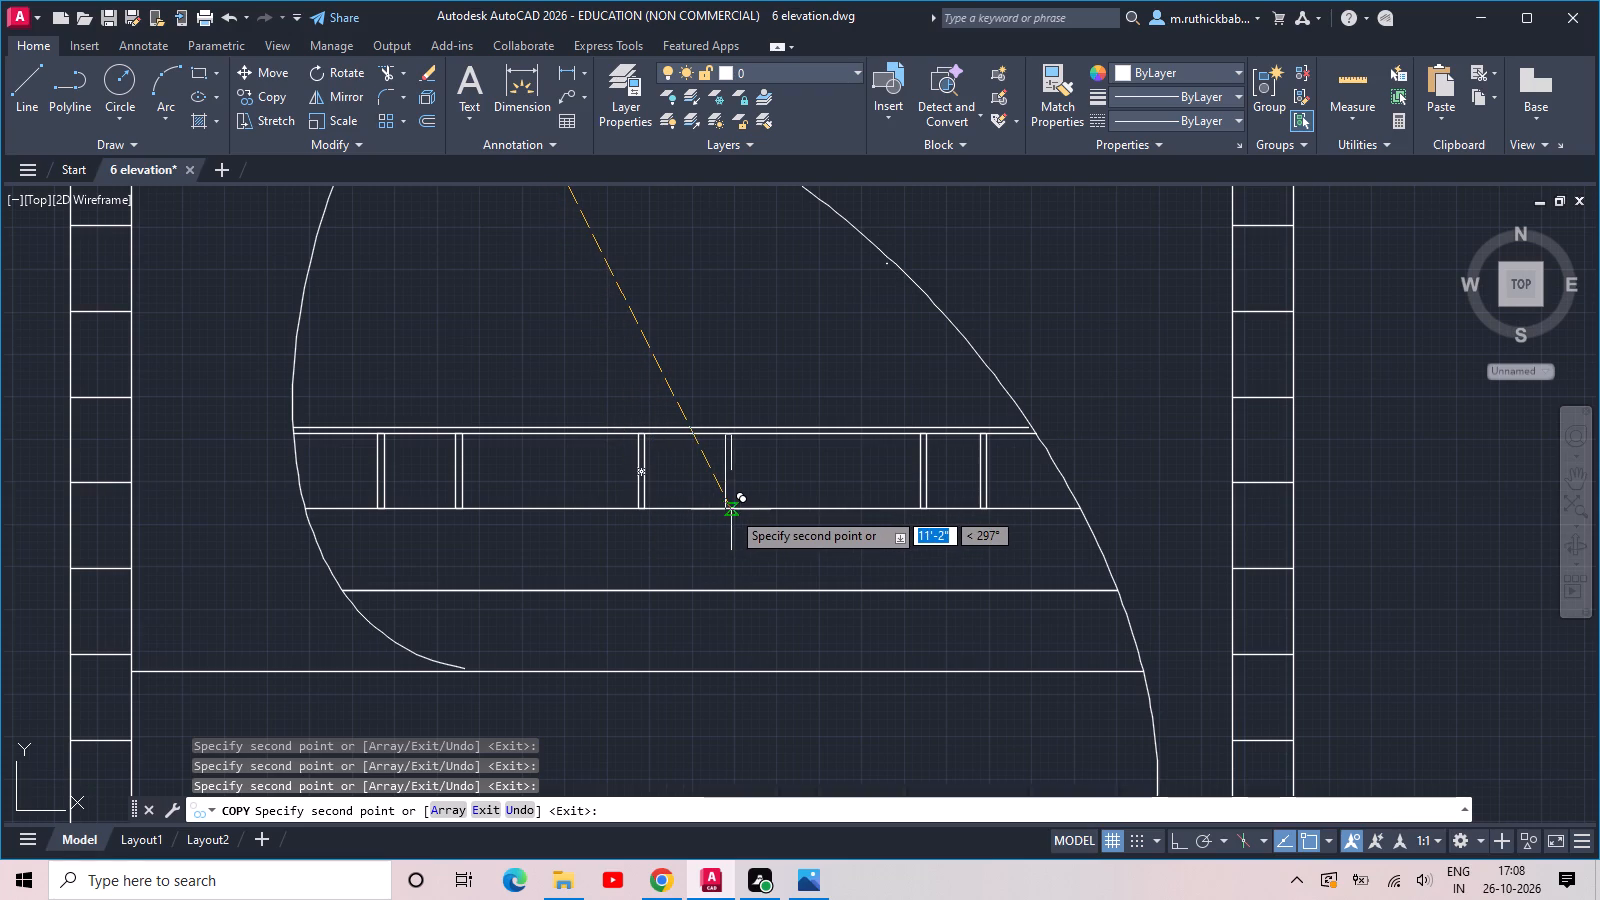
click(731, 510)
Place six post copies in the lowest floor band, as pairs near the left, middle and right.
scroll(740, 496, down, 3)
scroll(712, 598, up, 2)
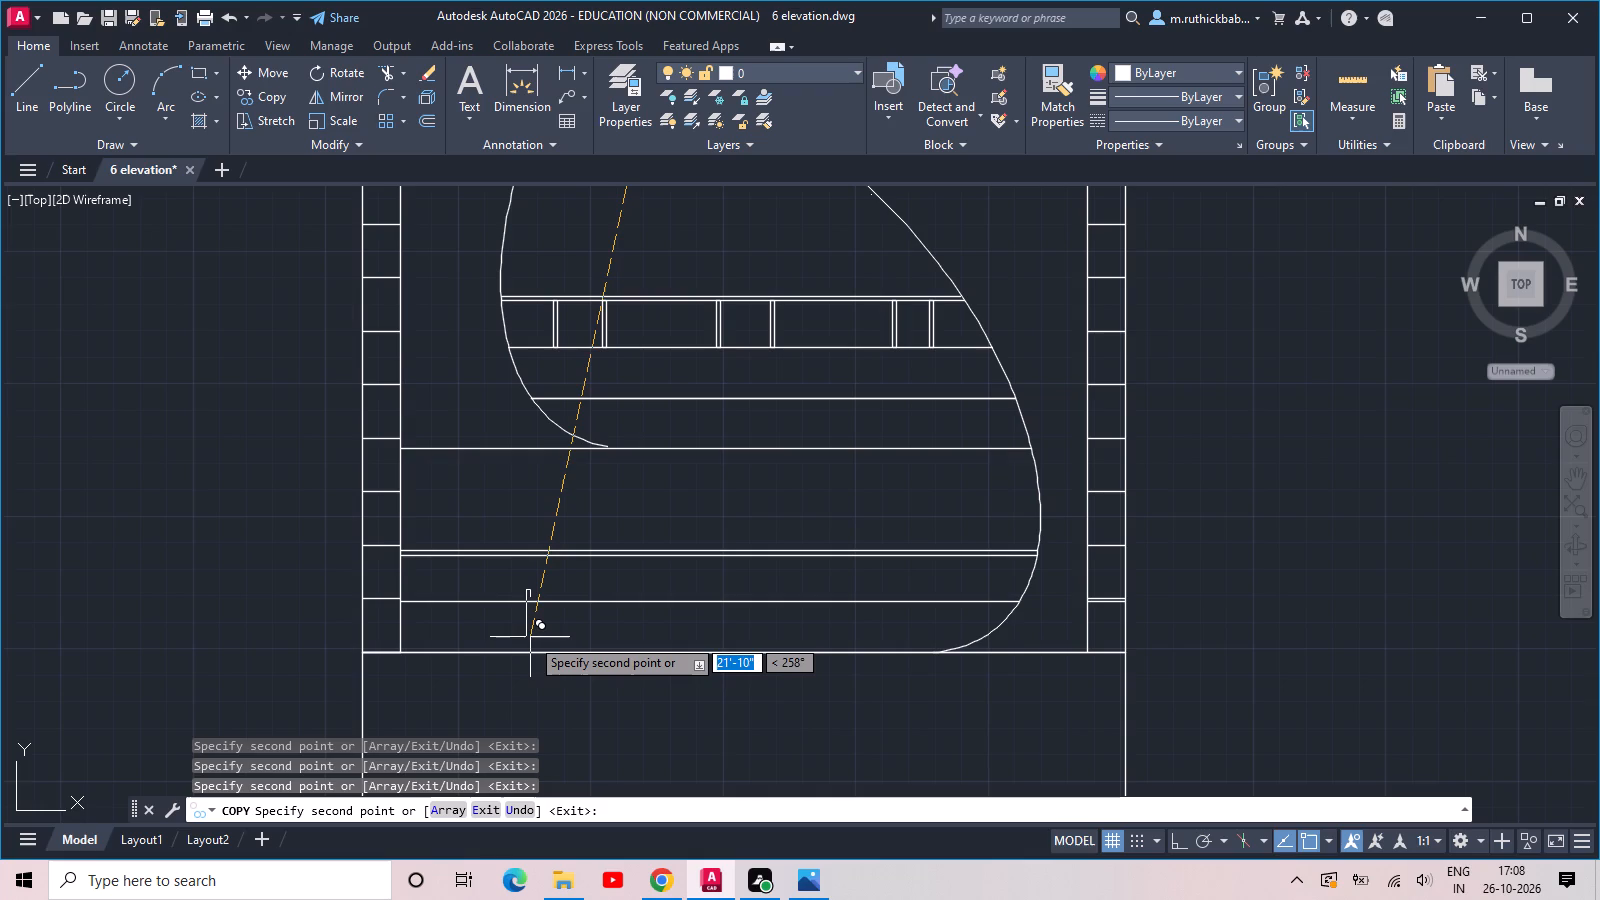
click(454, 601)
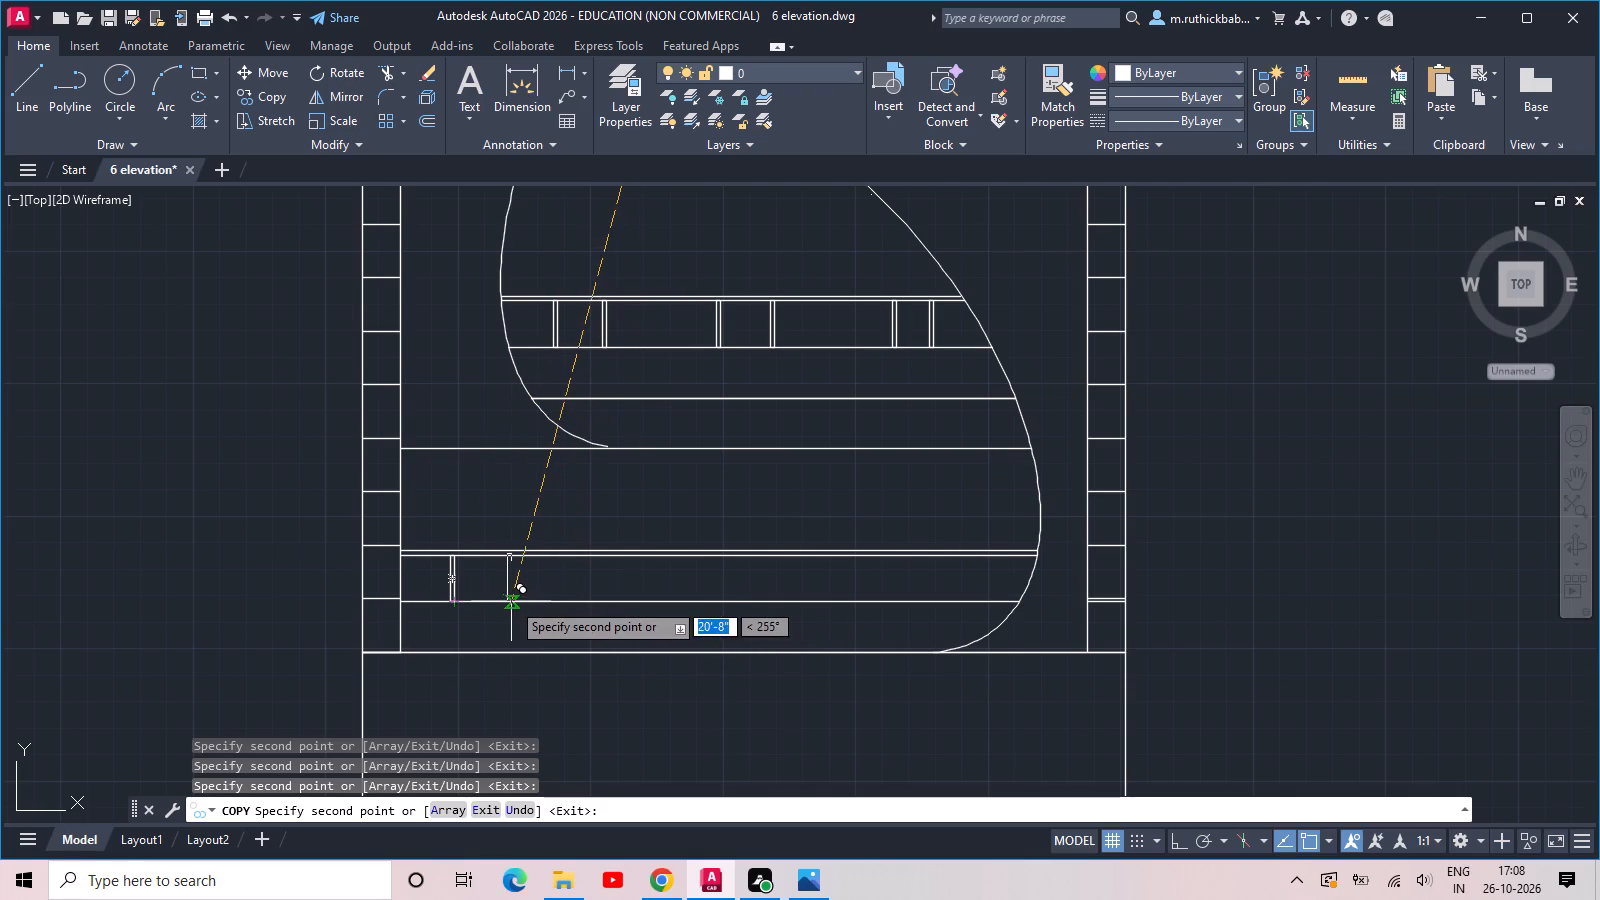
click(511, 601)
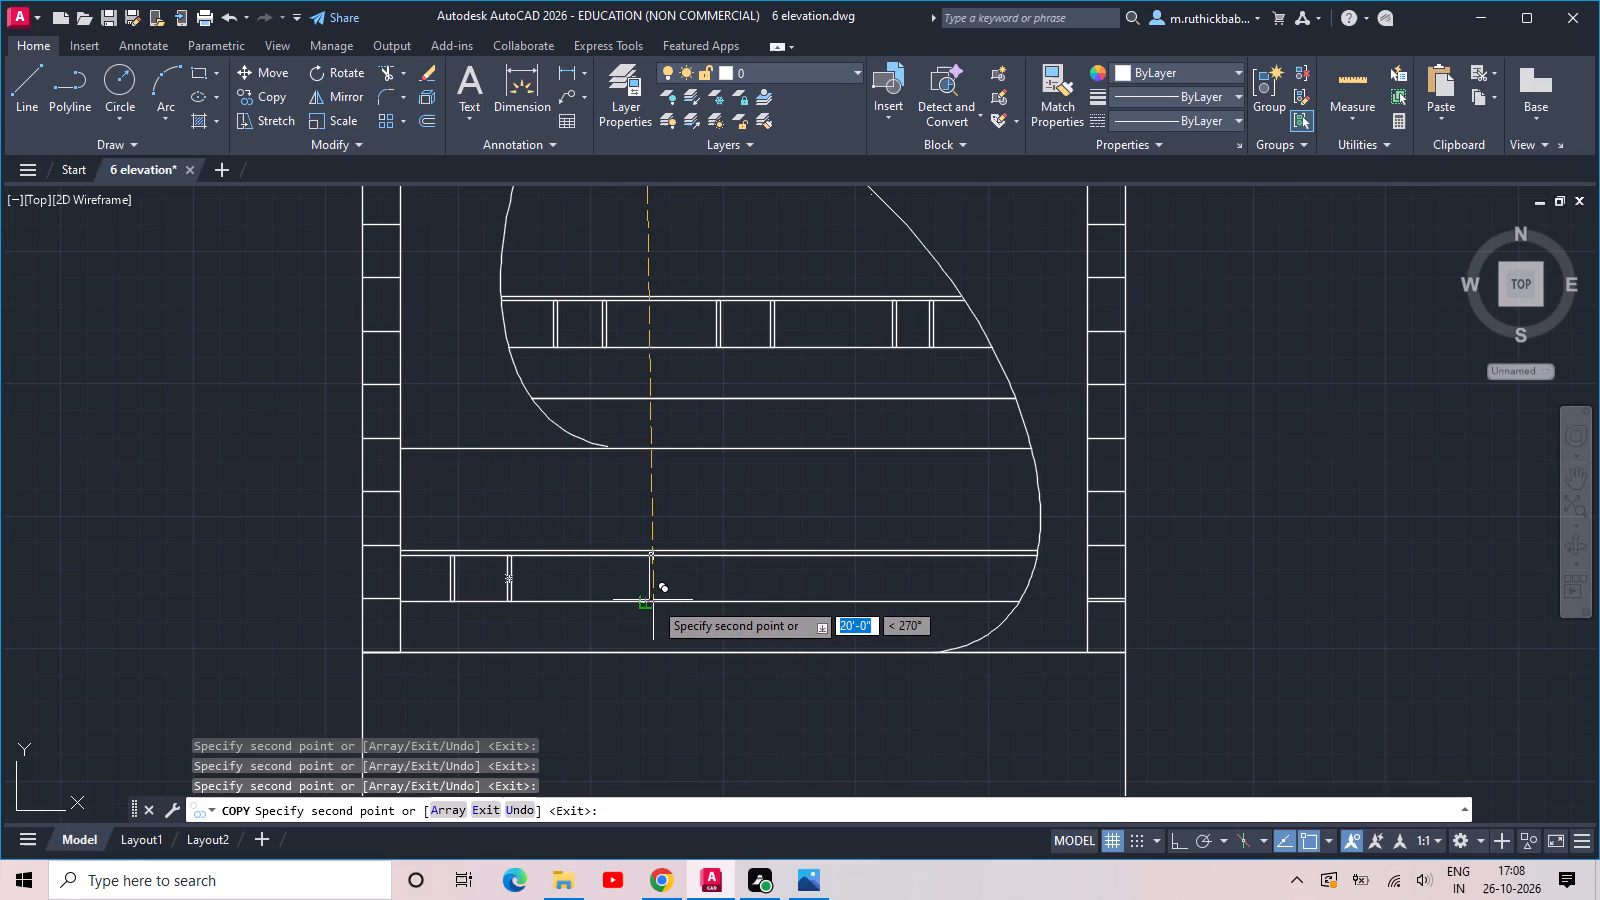
click(653, 600)
click(700, 600)
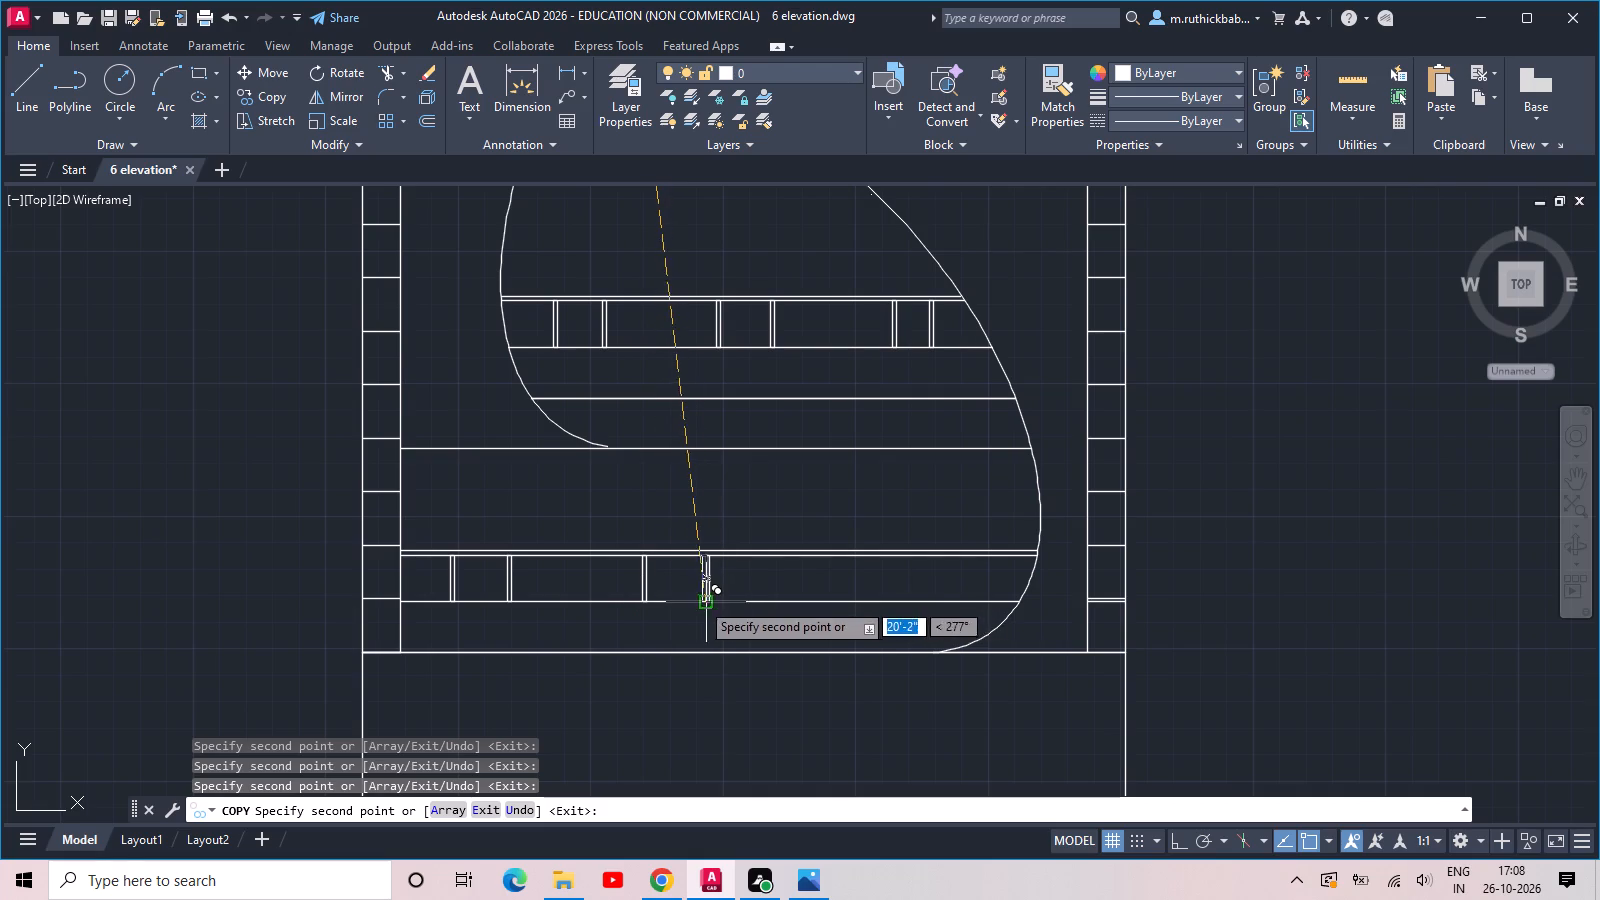
click(863, 599)
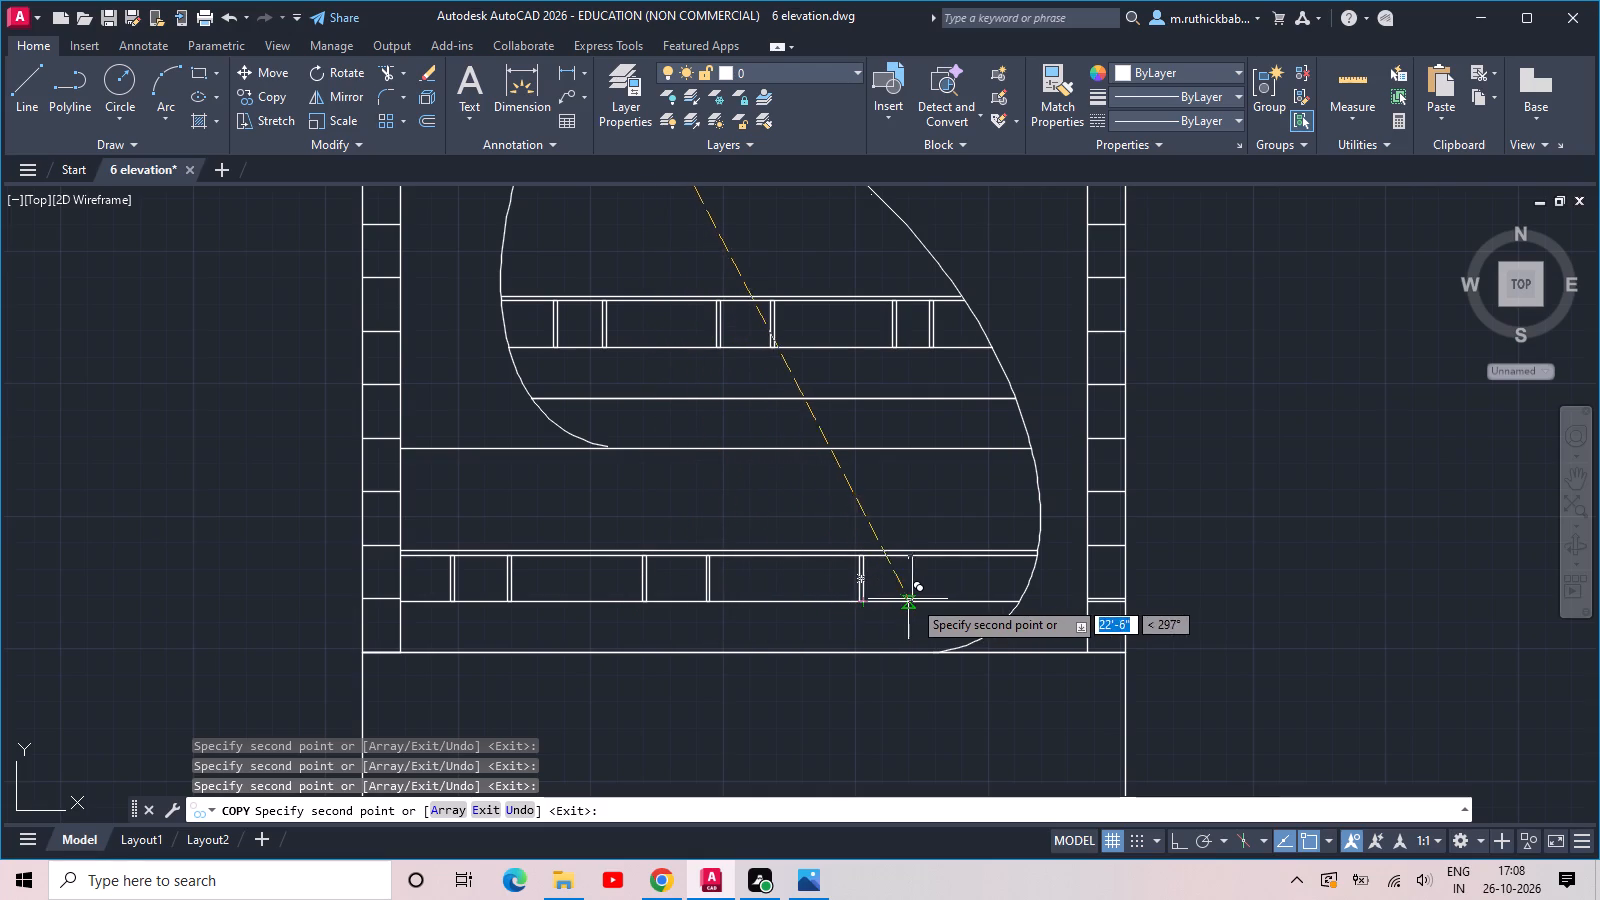
click(915, 599)
key(Escape)
key(Escape)
Draw a rectangle about 3'-8" high on the blank wall beneath the roof line, left of the top floor band.
scroll(956, 543, down, 2)
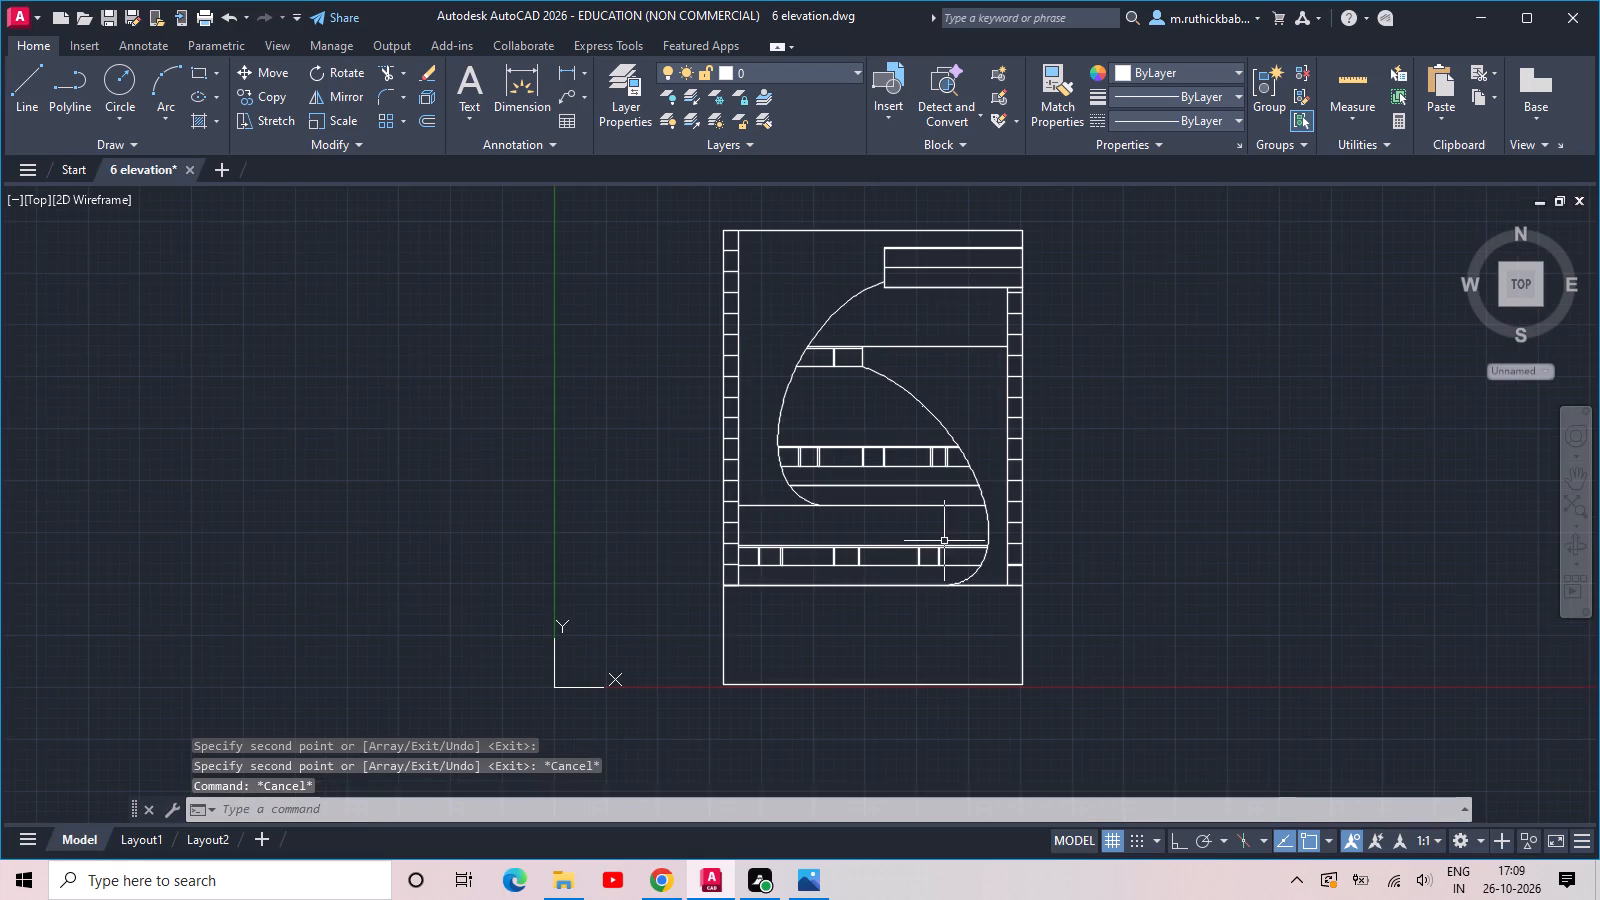
middle_drag(942, 541, 813, 555)
scroll(787, 543, up, 1)
scroll(780, 539, down, 1)
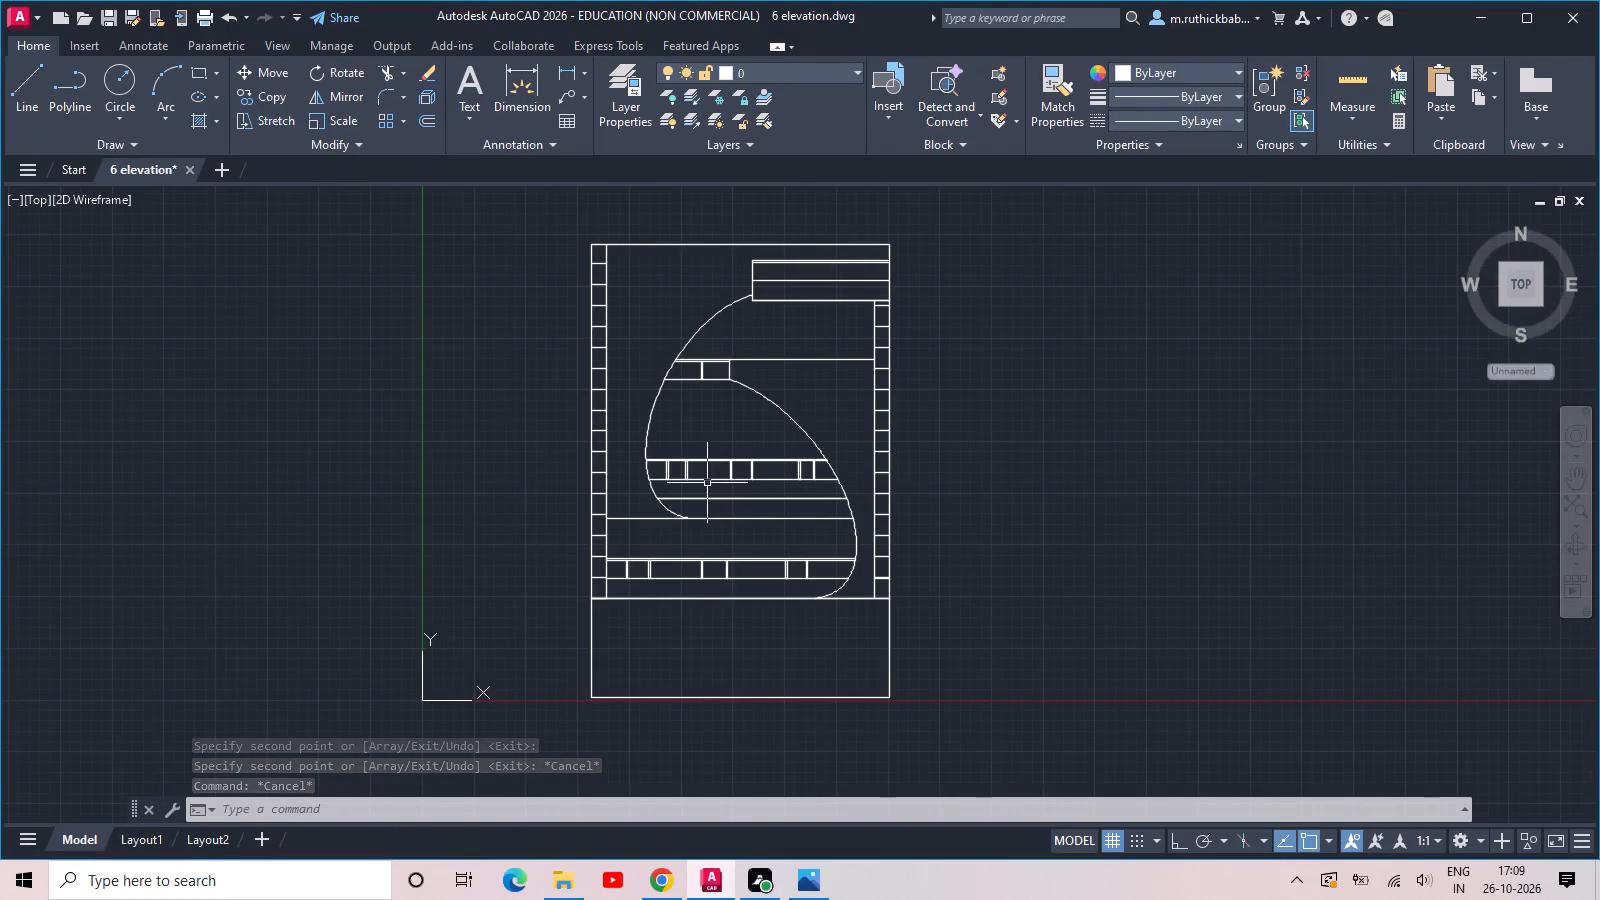
middle_drag(707, 483, 831, 744)
scroll(803, 555, up, 2)
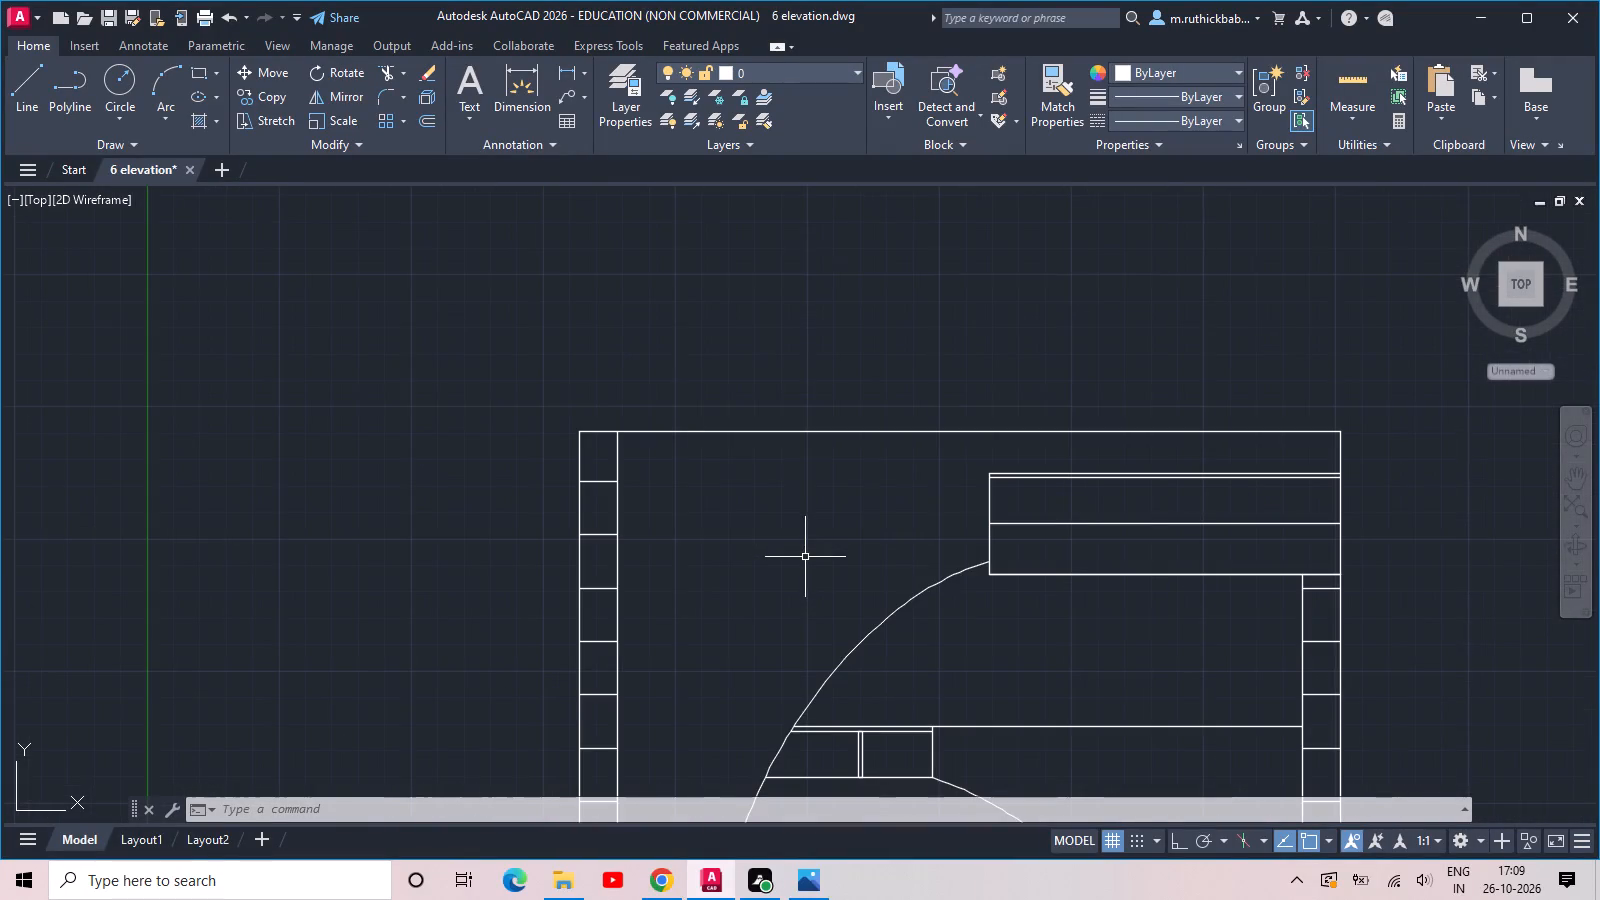
middle_drag(805, 557, 664, 601)
scroll(685, 576, up, 2)
scroll(685, 576, down, 1)
middle_drag(701, 543, 607, 482)
scroll(652, 468, up, 1)
scroll(652, 468, down, 1)
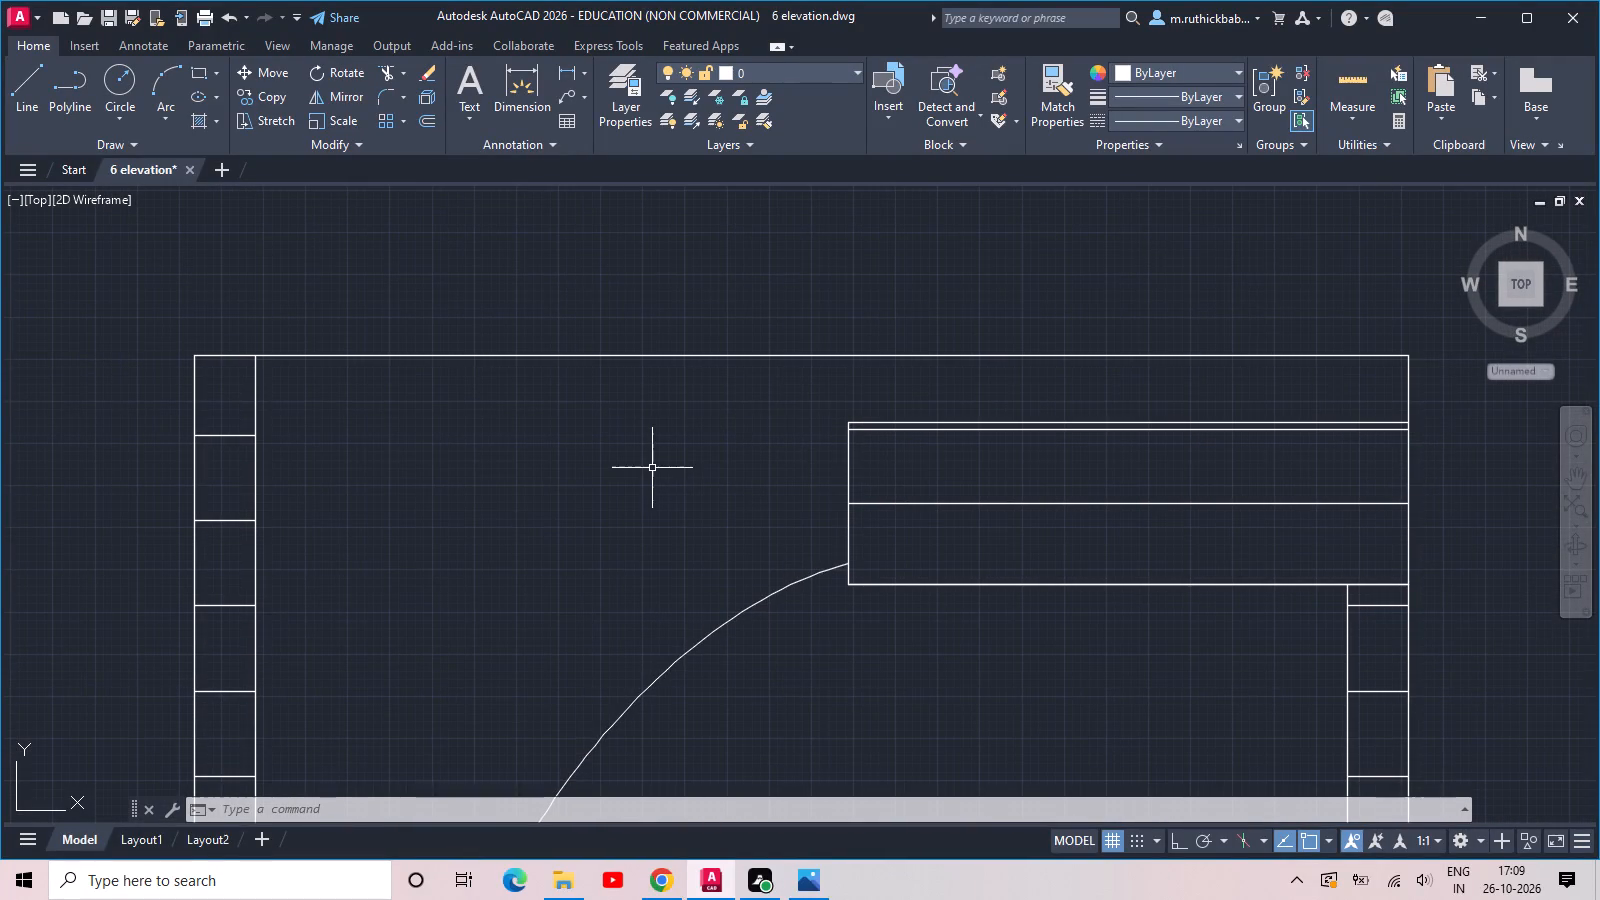
text(rec)
key(space)
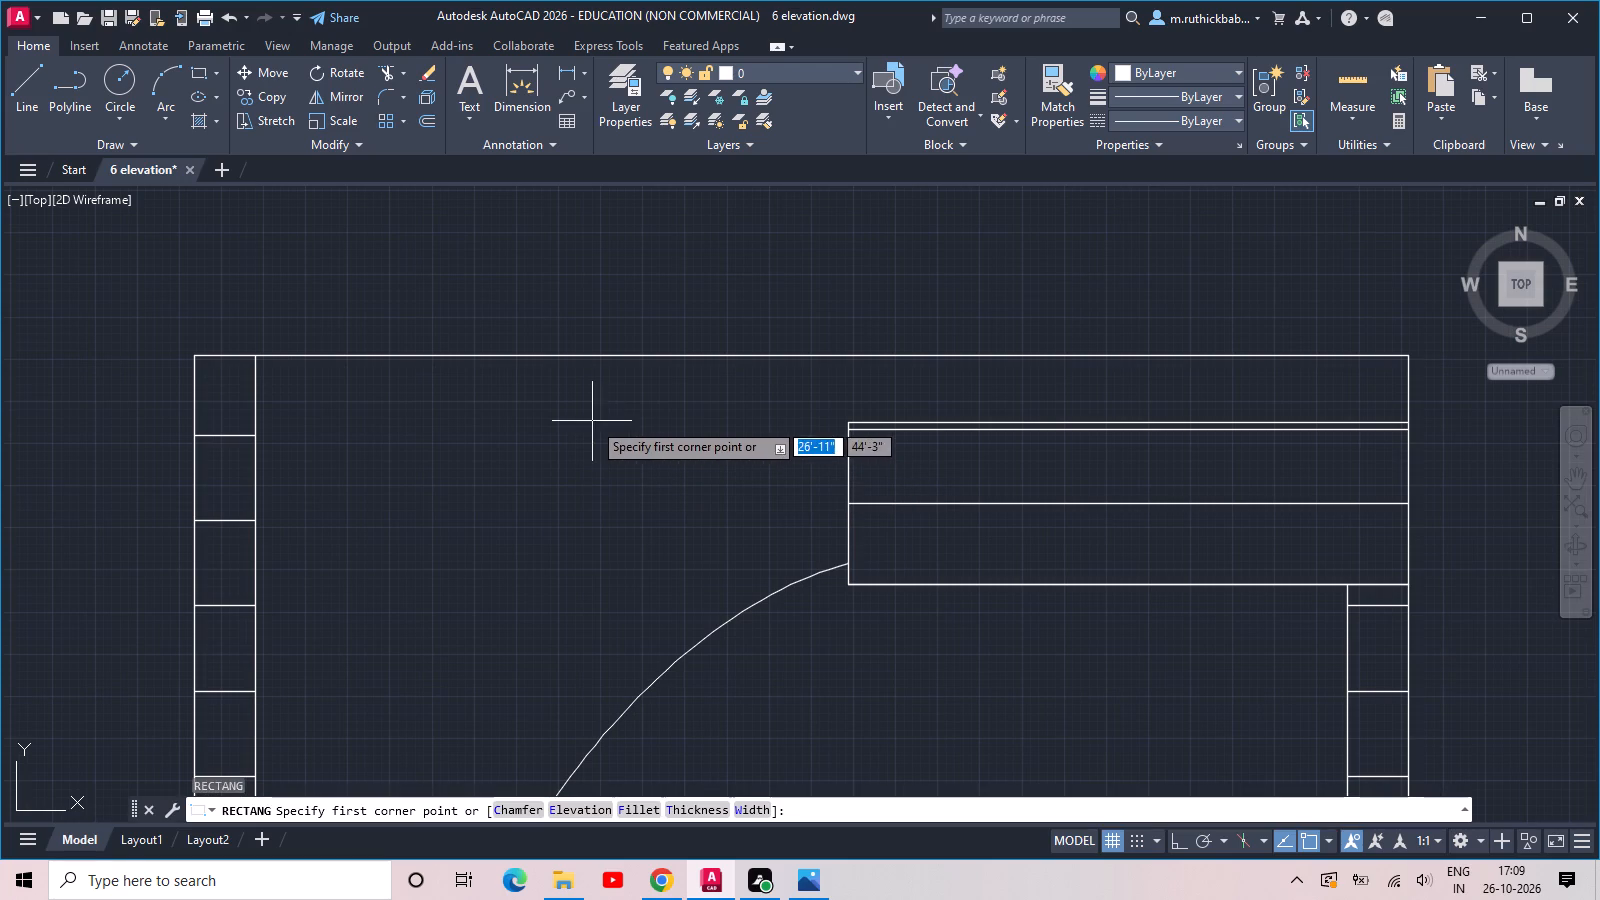
click(584, 409)
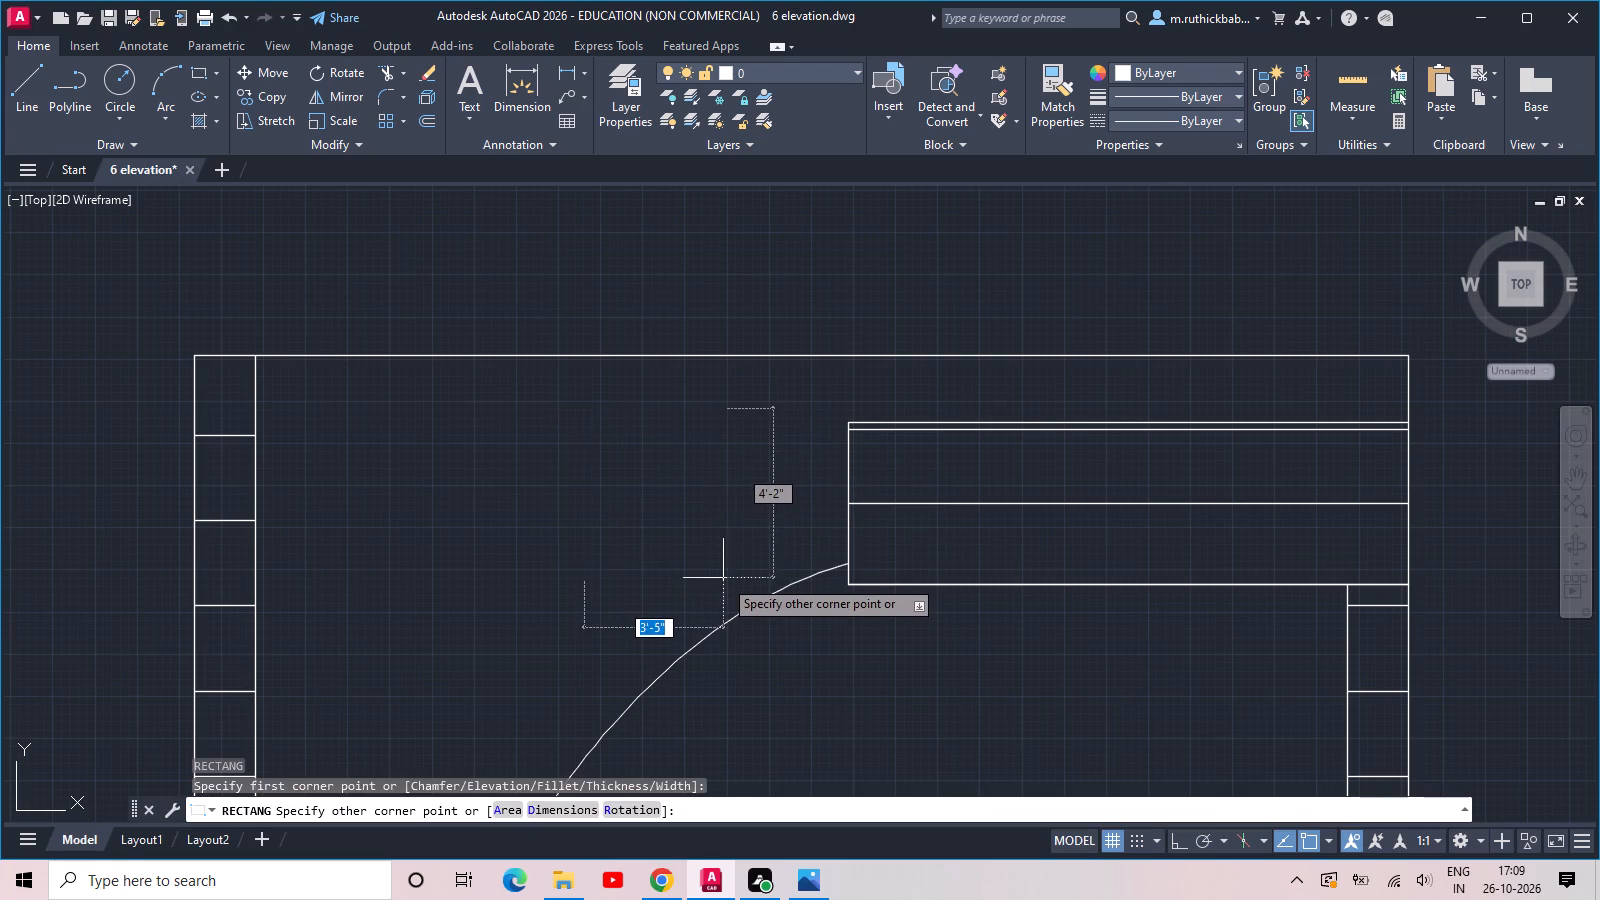
click(716, 557)
key(Escape)
Stretch the rectangle's two lower corners inward to form a tapered window with a base about 2' wide.
click(719, 559)
click(702, 535)
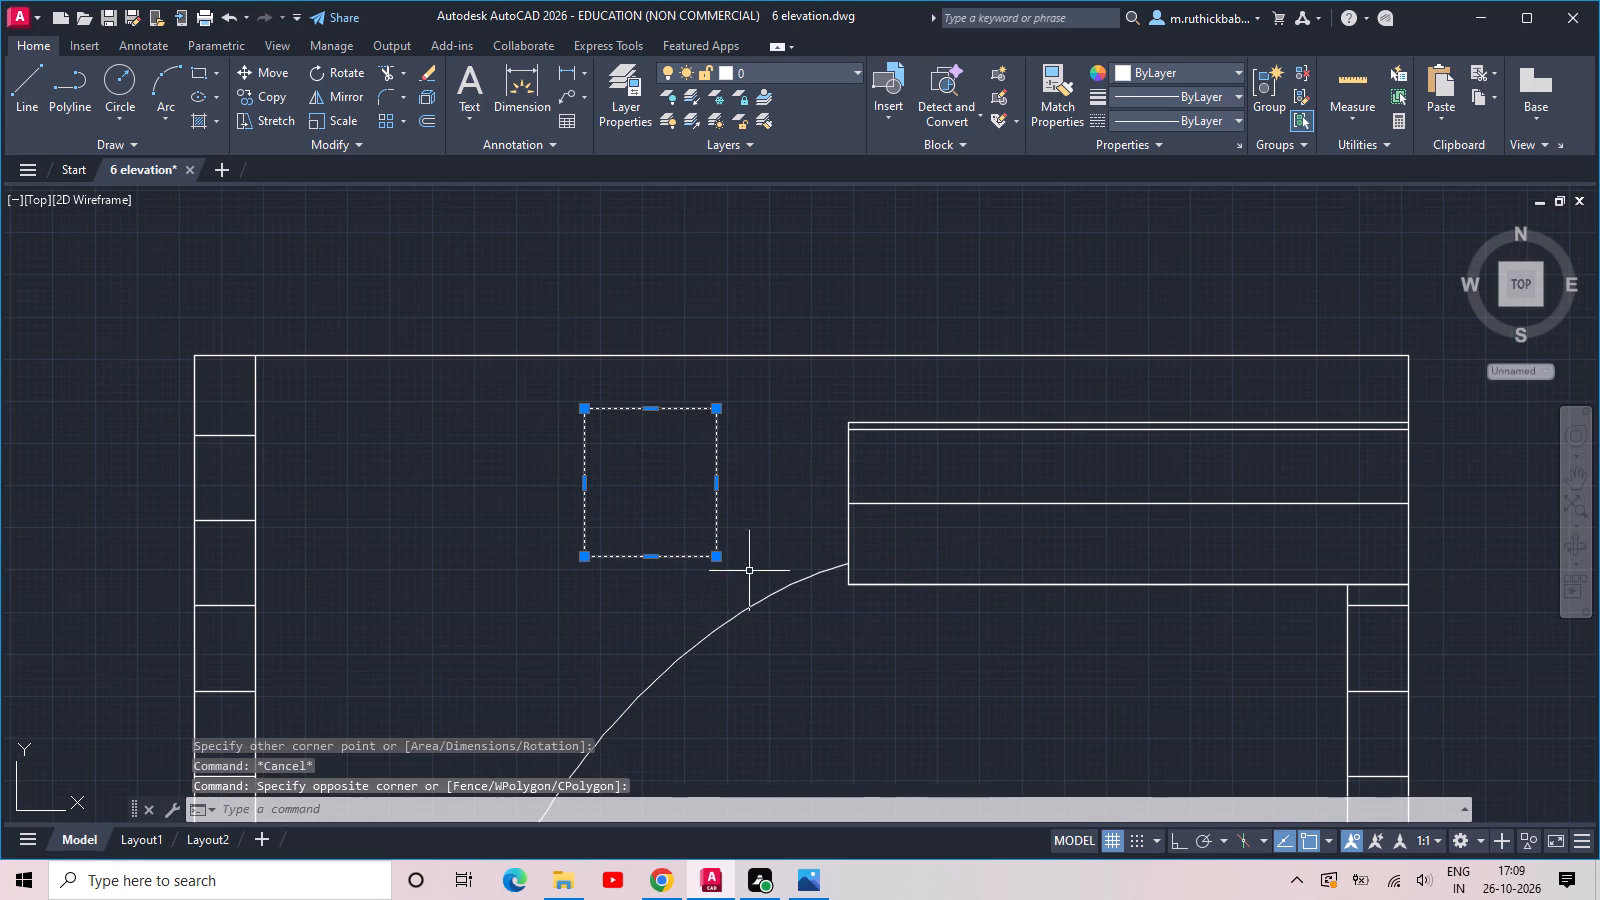
click(719, 555)
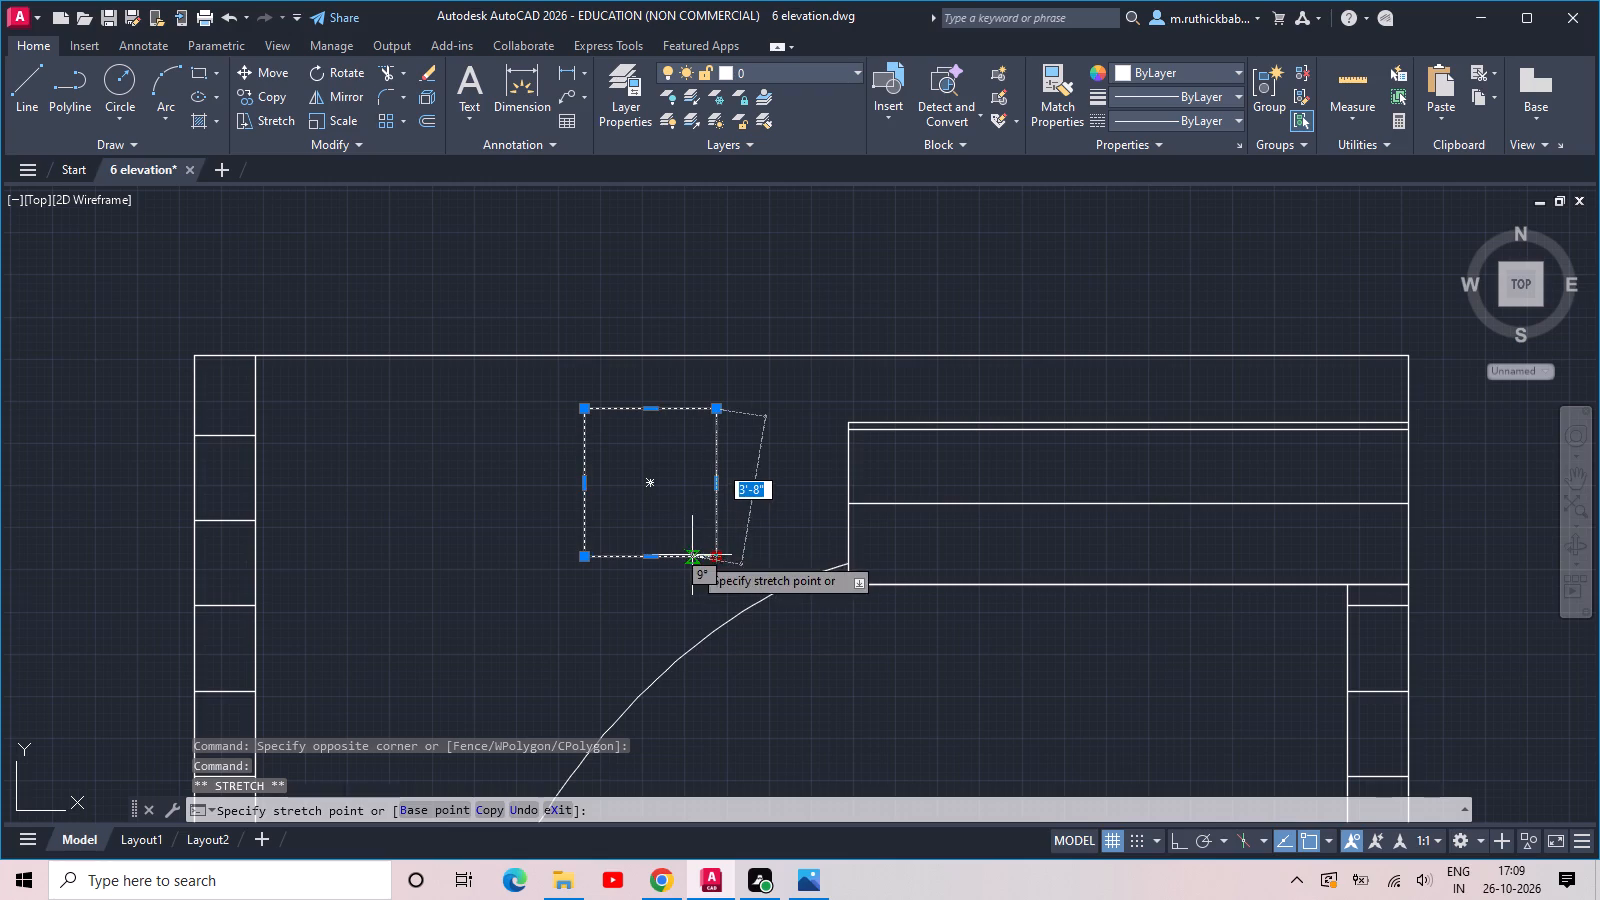
click(692, 555)
click(588, 557)
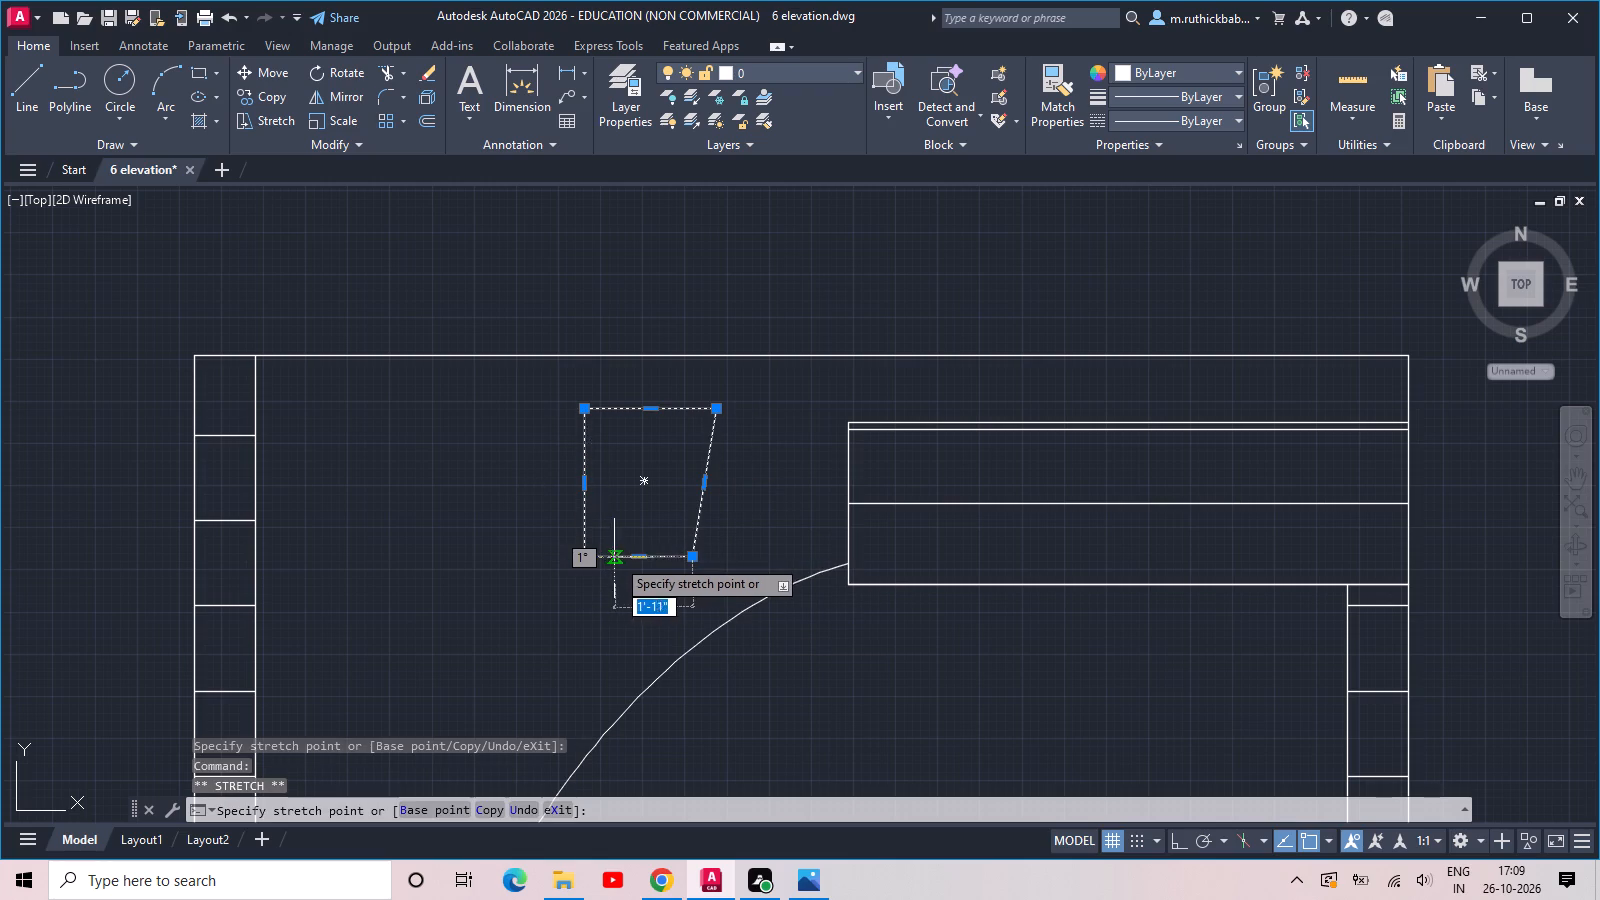
click(610, 558)
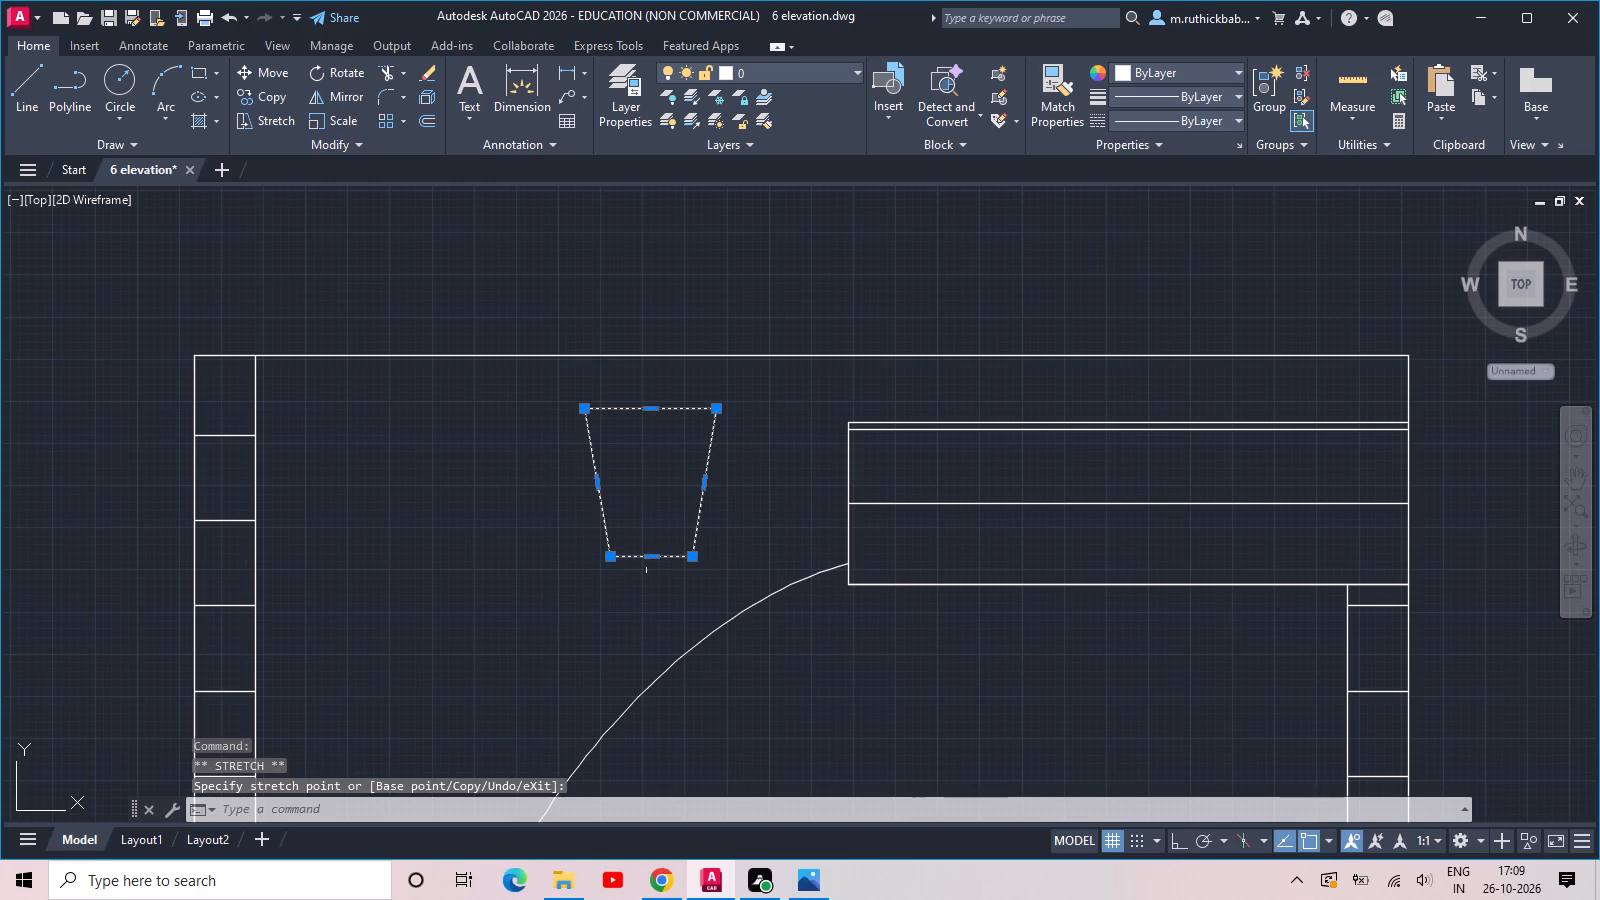
key(Escape)
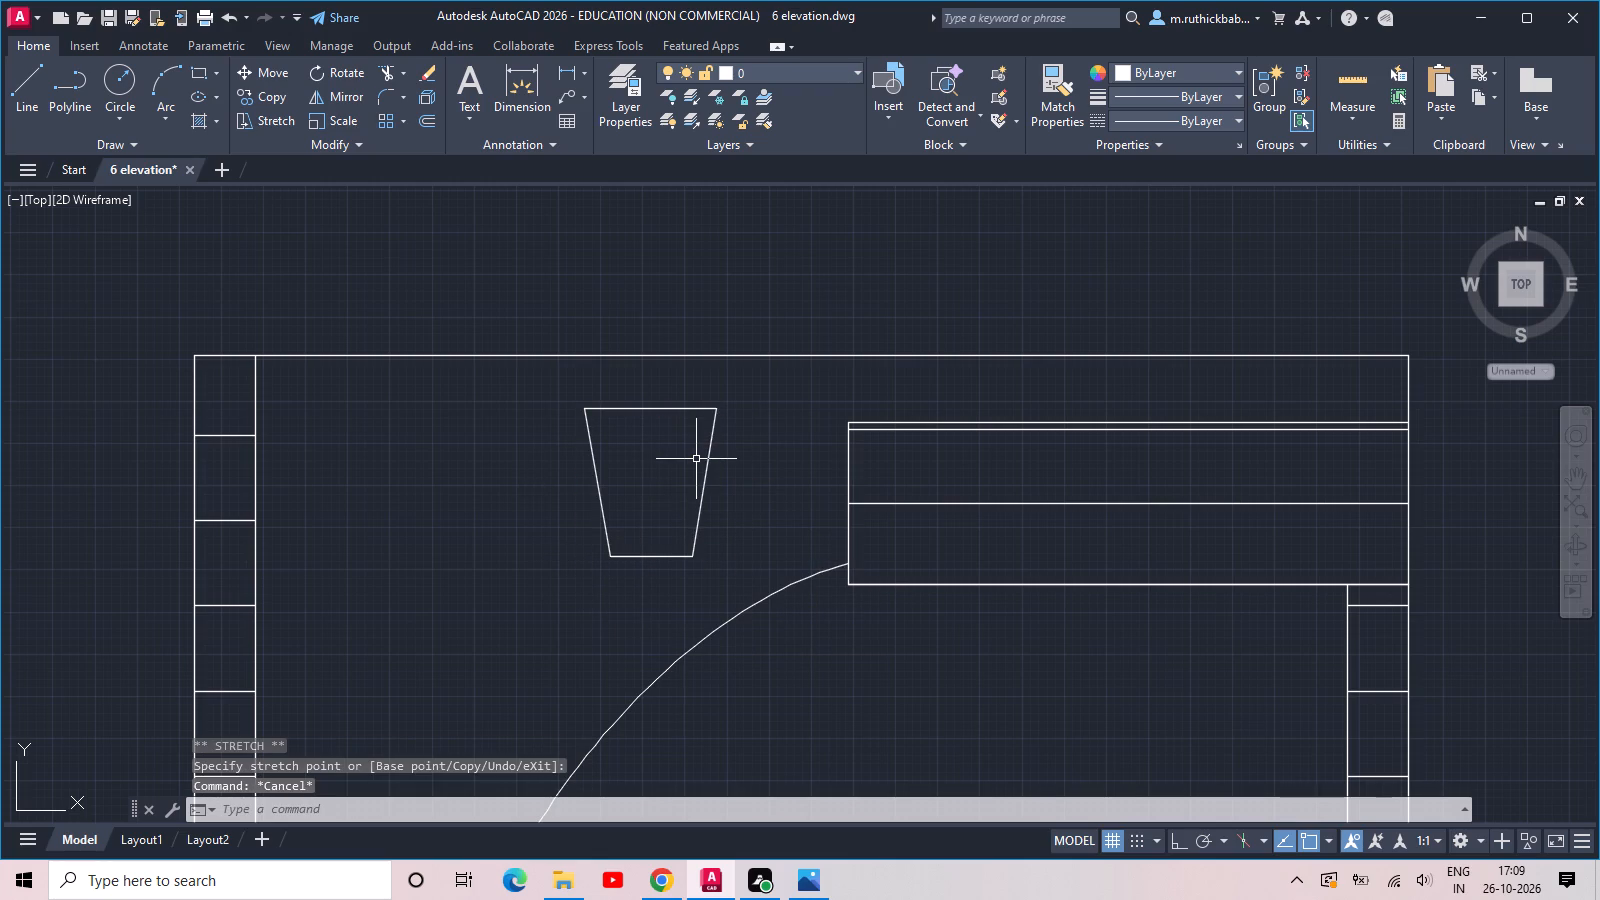
Offset the tapered window outline inward by 4" and again by 1" to form its frame.
text(off)
key(space)
text(4)
key(space)
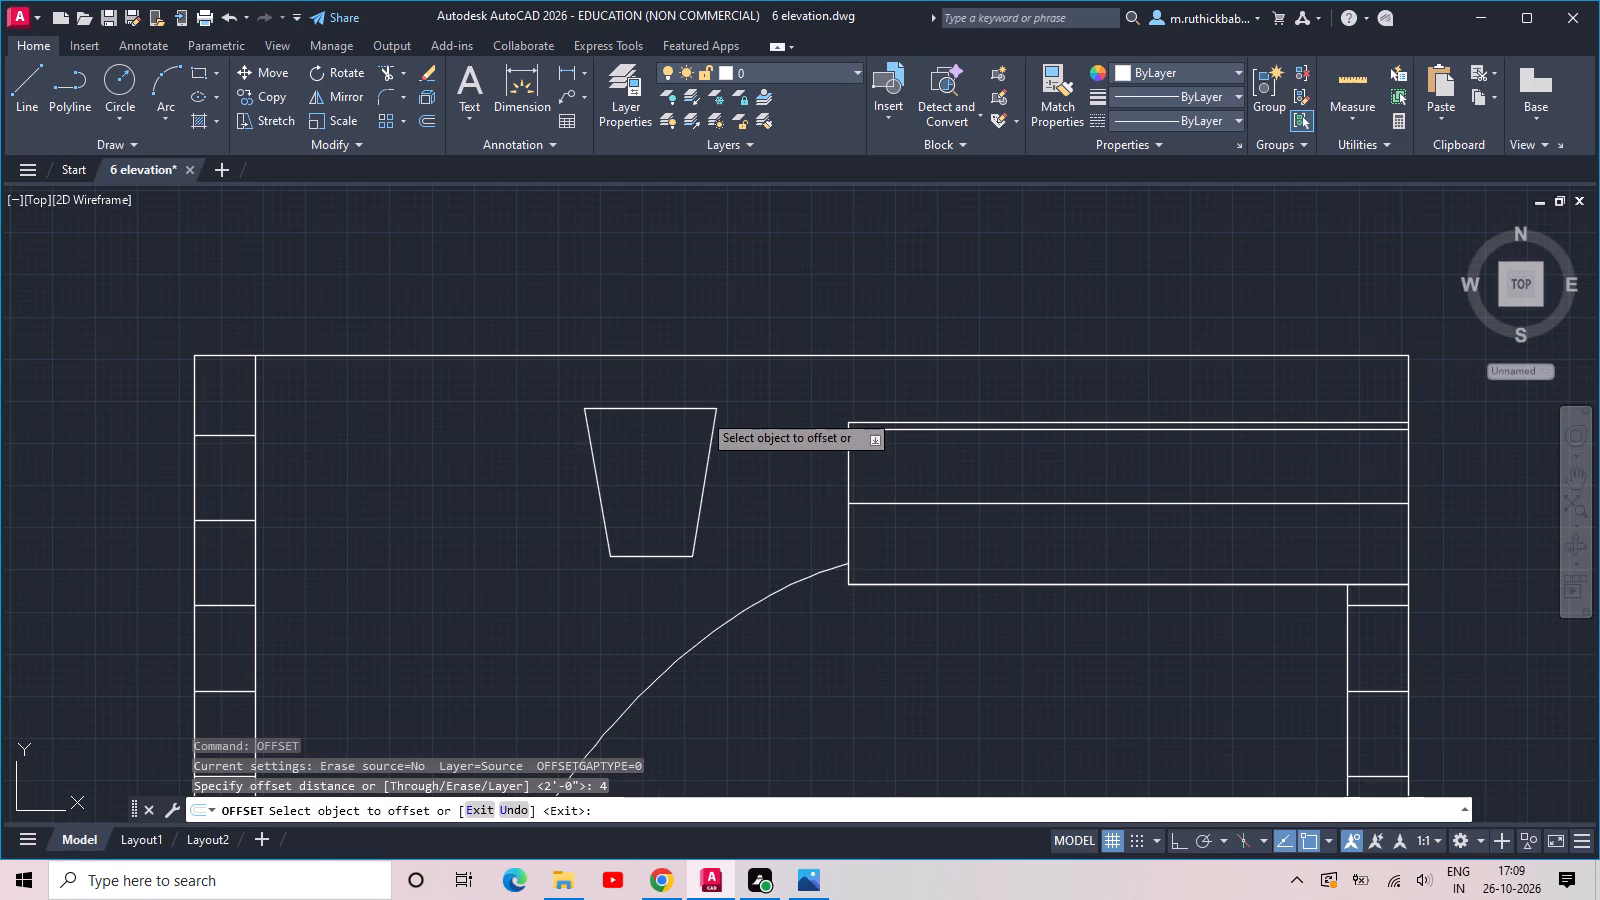
click(702, 411)
click(701, 428)
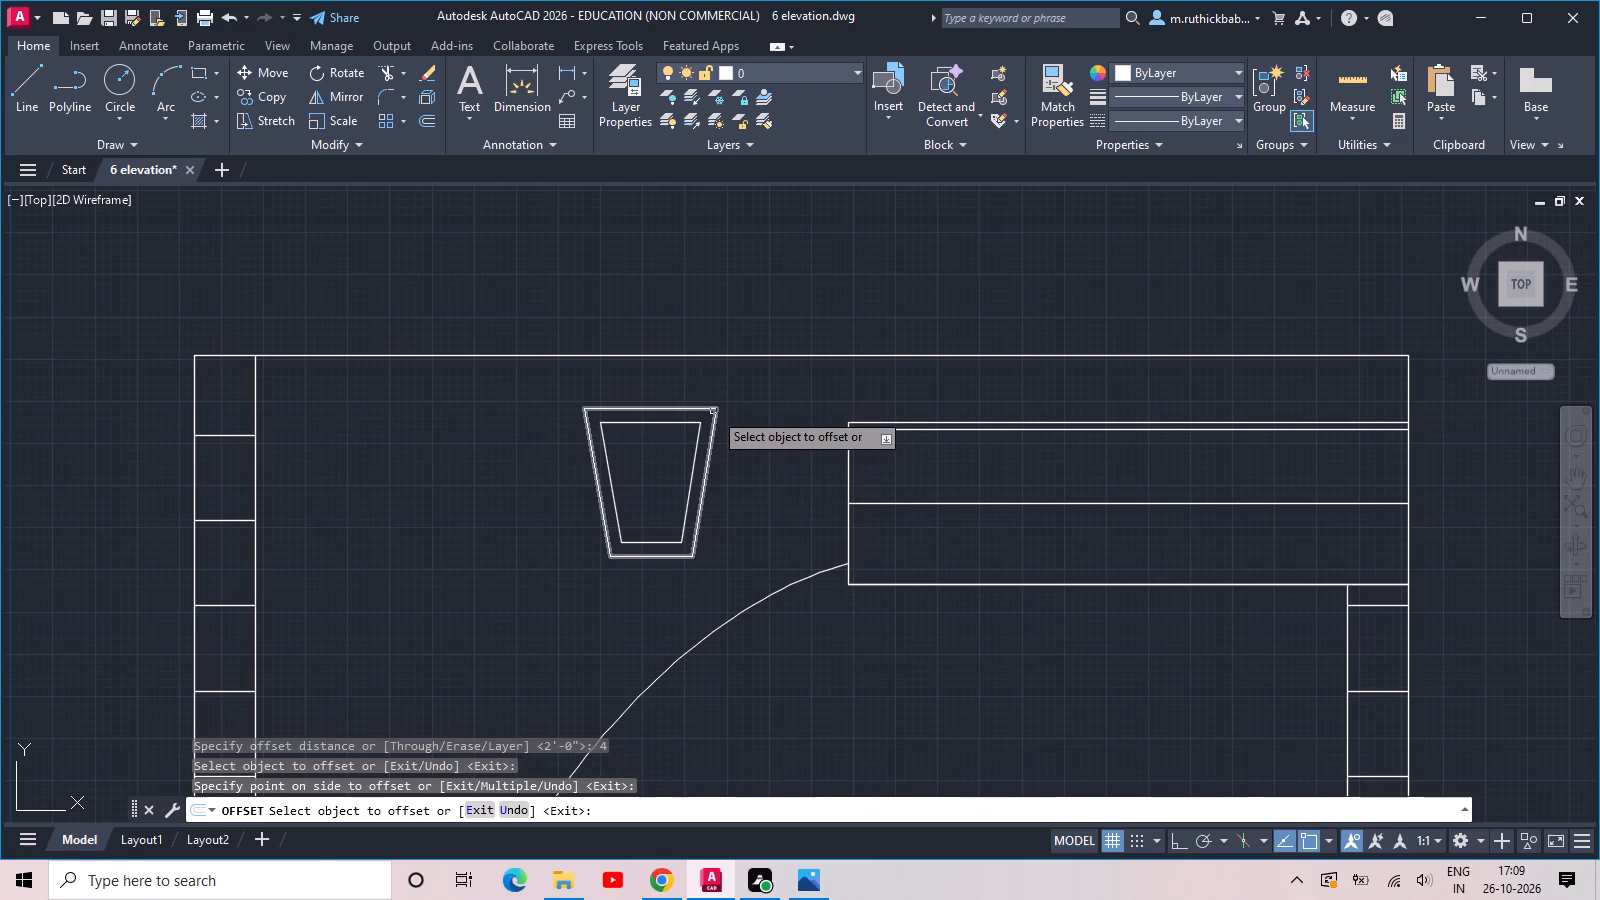
click(713, 411)
text(1)
key(space)
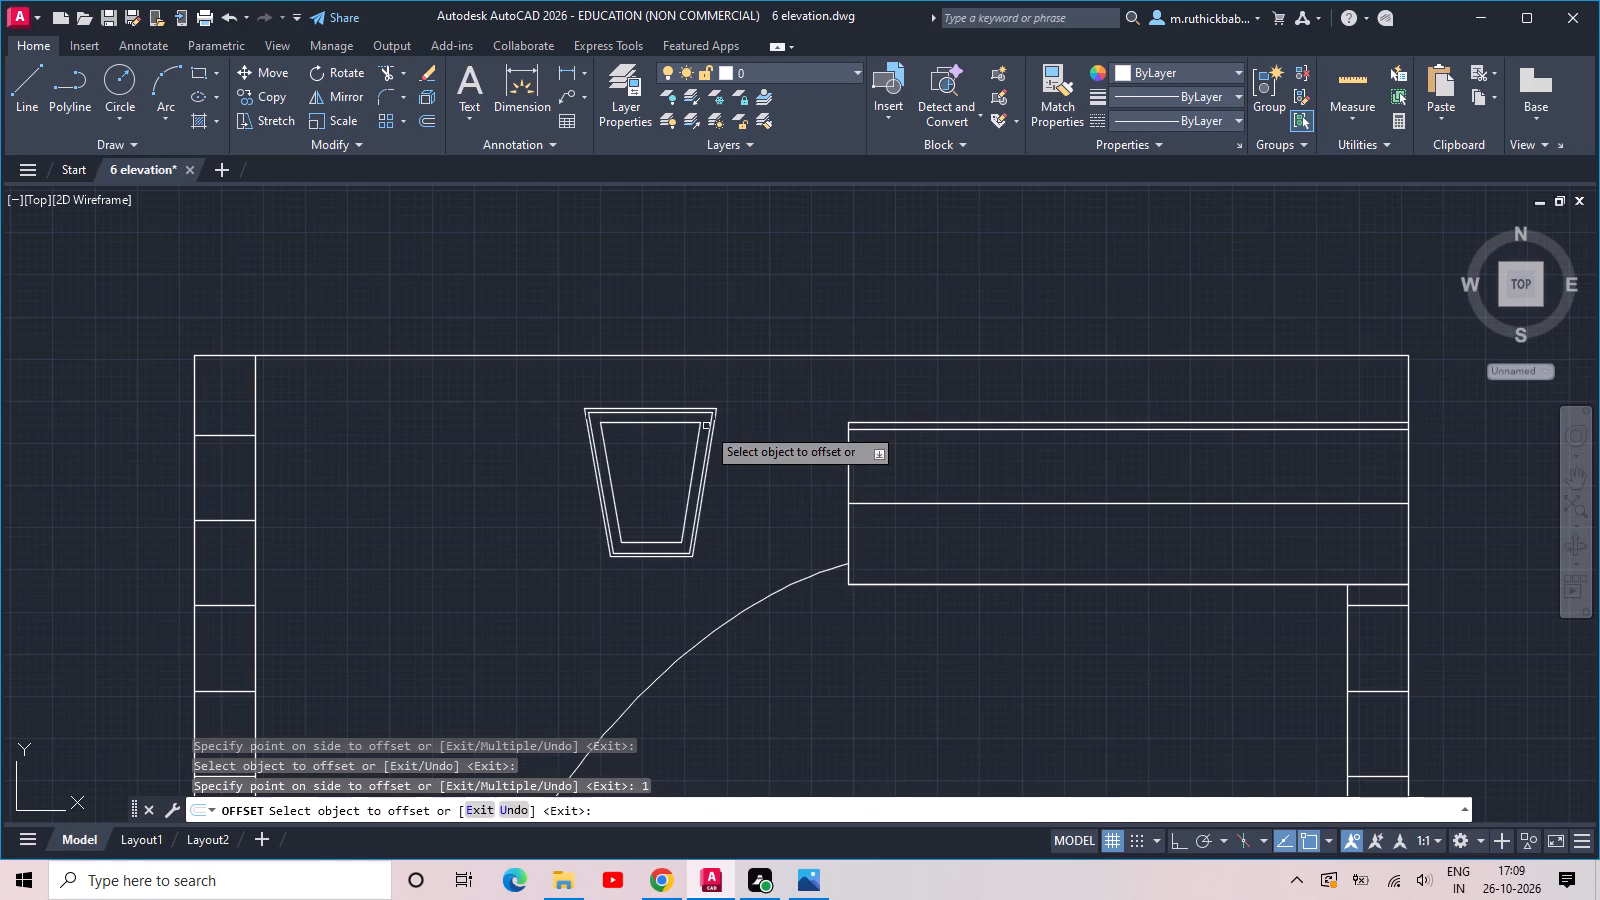
key(Escape)
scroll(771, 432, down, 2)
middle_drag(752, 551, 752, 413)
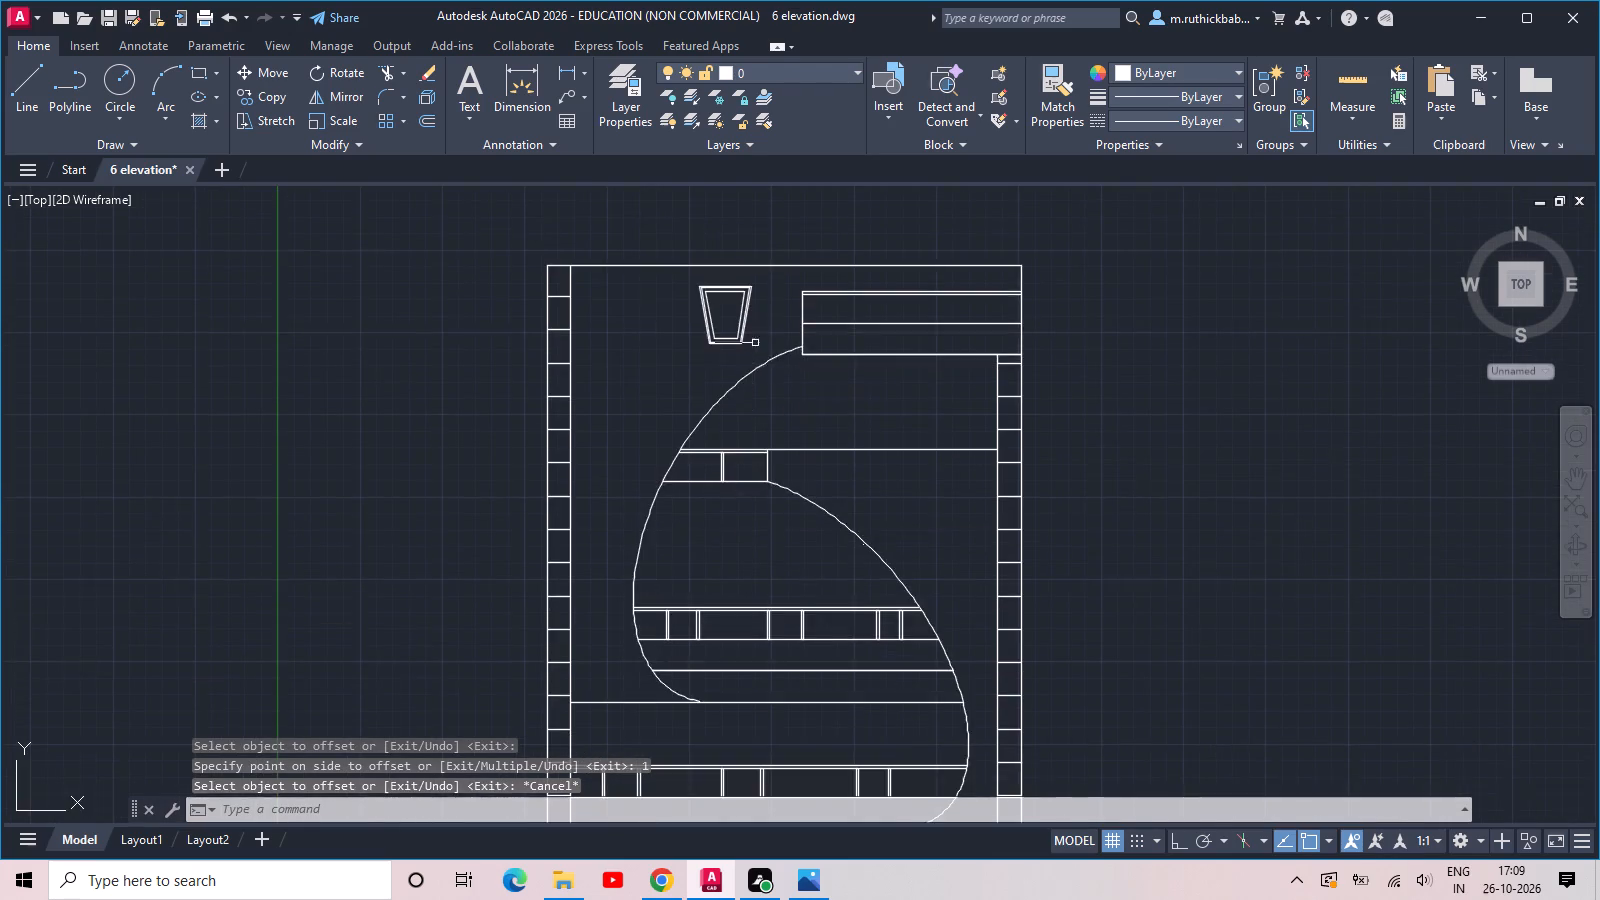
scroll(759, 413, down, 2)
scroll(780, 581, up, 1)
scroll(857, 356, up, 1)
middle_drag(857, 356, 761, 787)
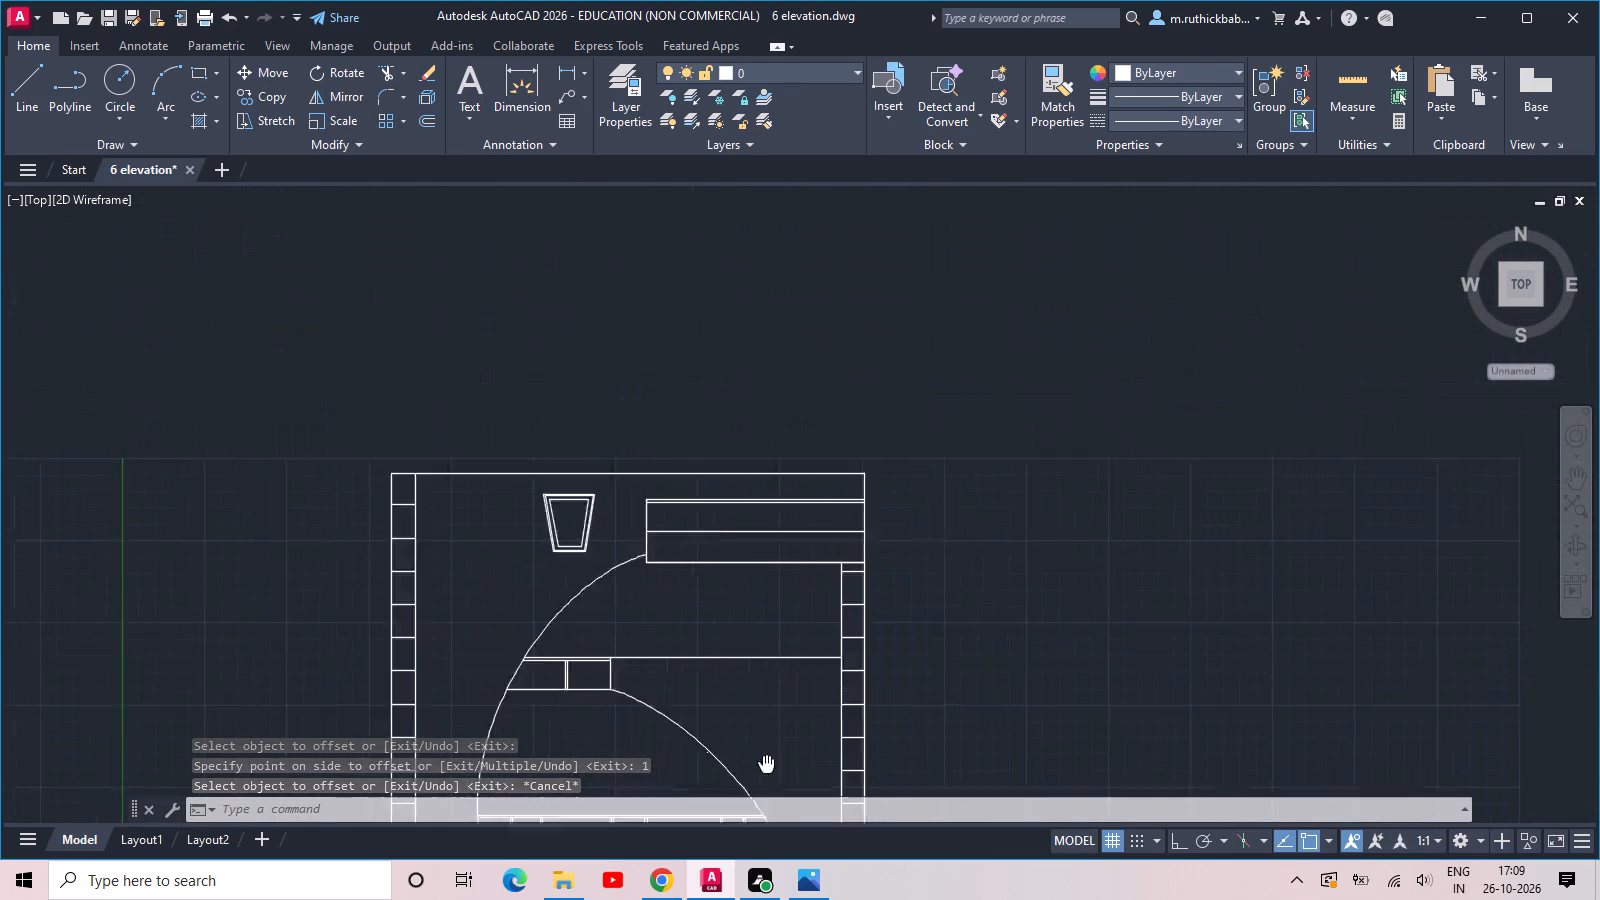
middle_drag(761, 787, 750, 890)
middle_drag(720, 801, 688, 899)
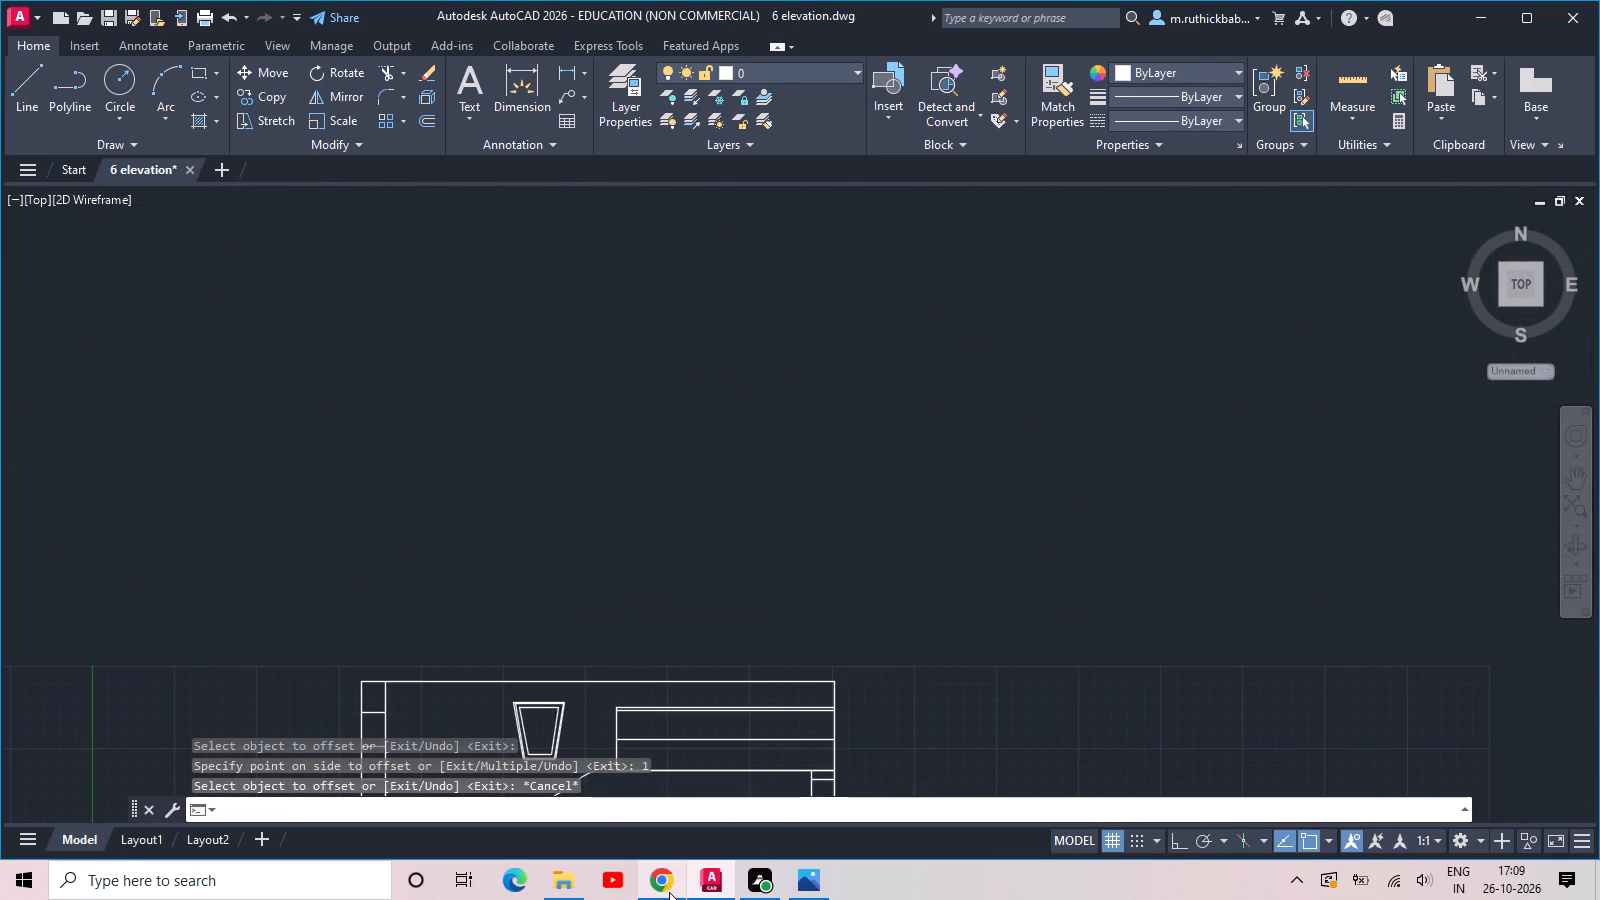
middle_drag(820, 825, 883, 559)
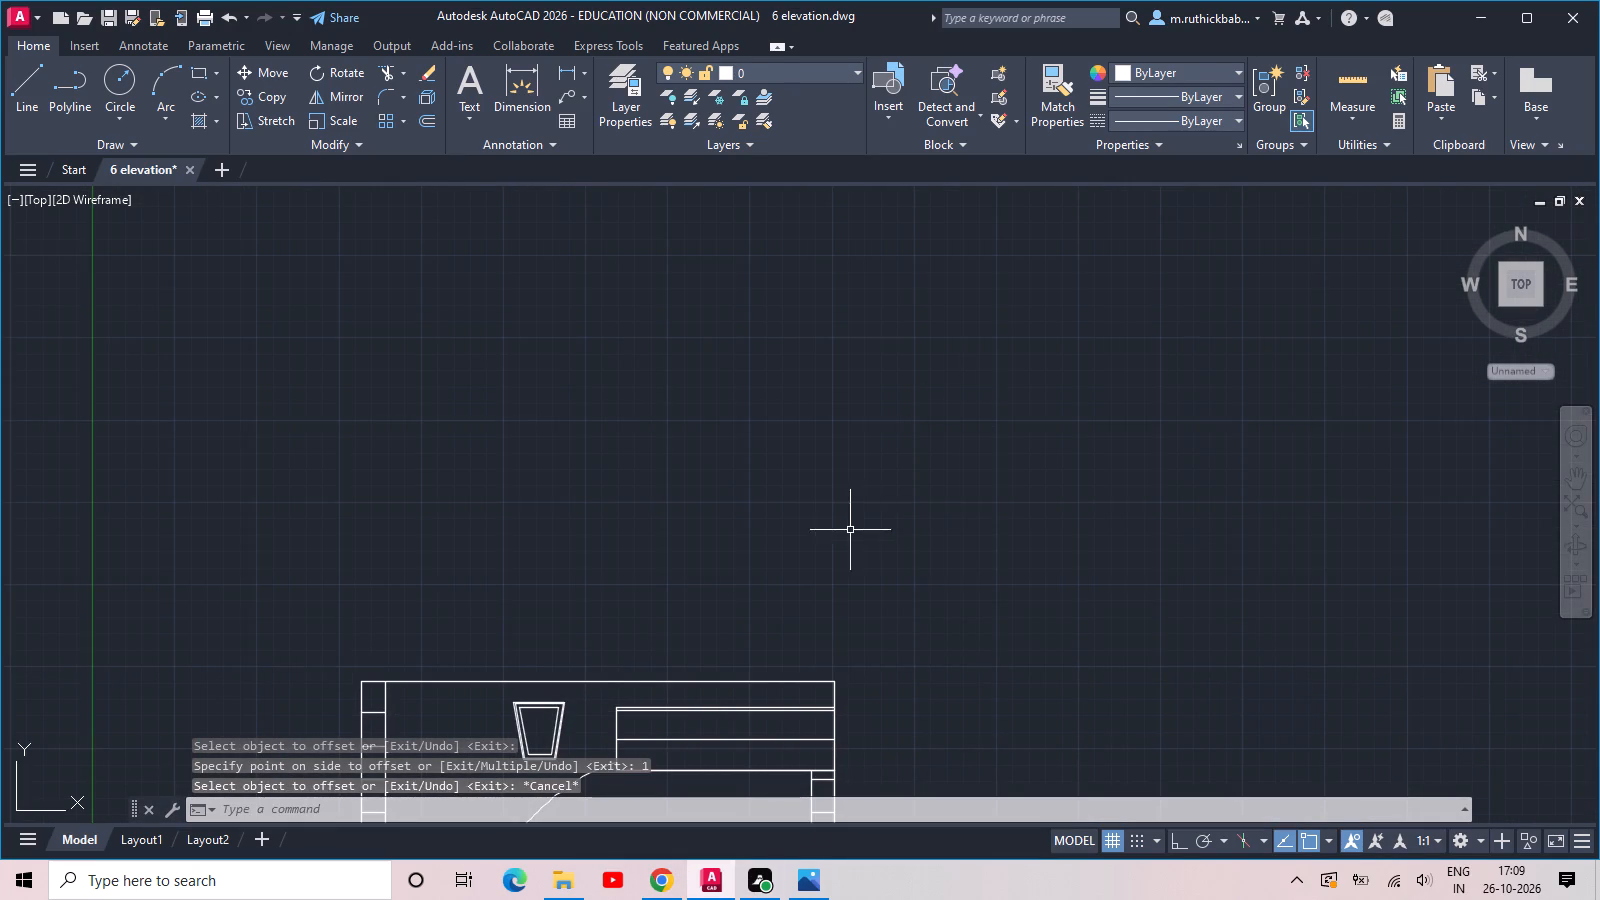
Copy the left and middle pairs of posts from the band above the S-shape's lower left curve into the top floor band.
middle_drag(850, 530, 1105, 162)
scroll(1047, 503, down, 1)
scroll(943, 555, up, 2)
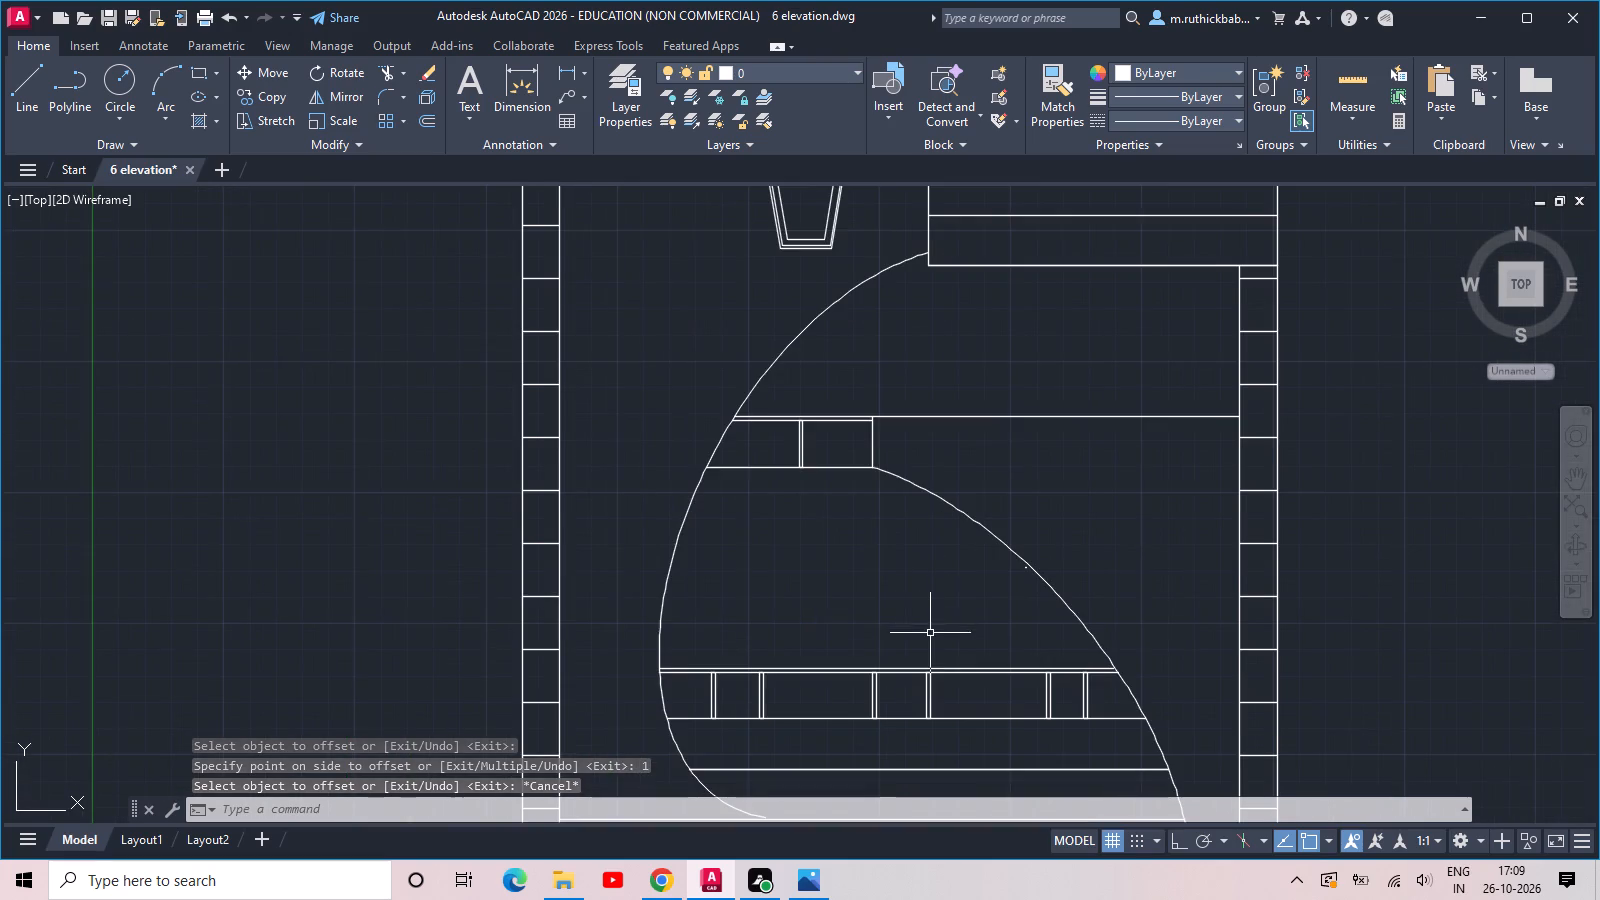
middle_drag(930, 633, 940, 517)
scroll(973, 485, down, 1)
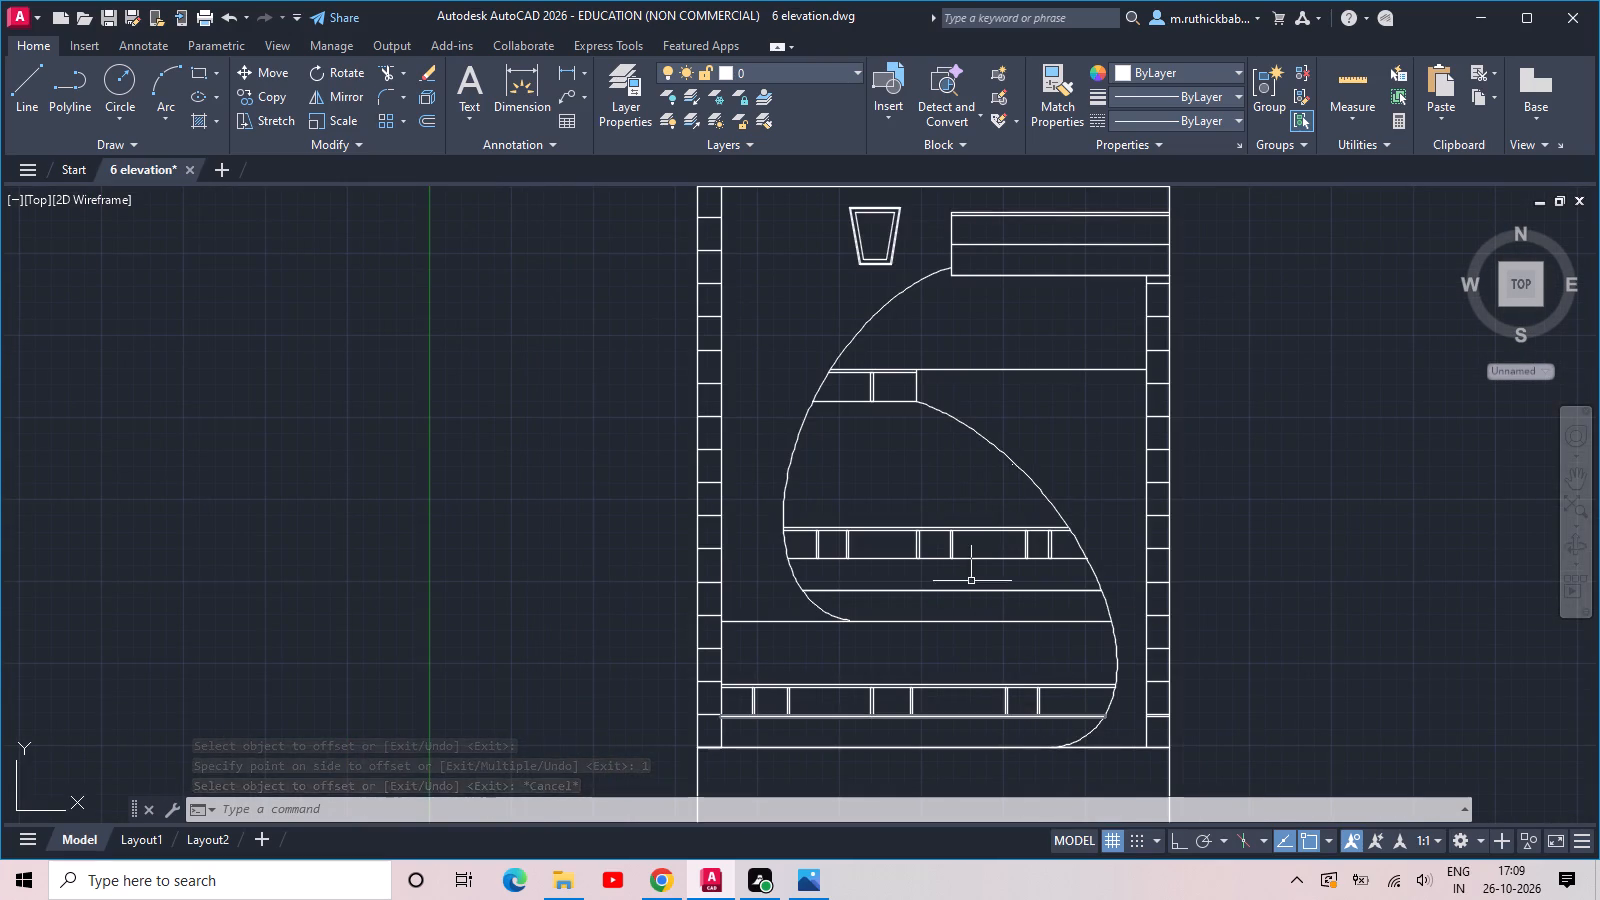
click(968, 545)
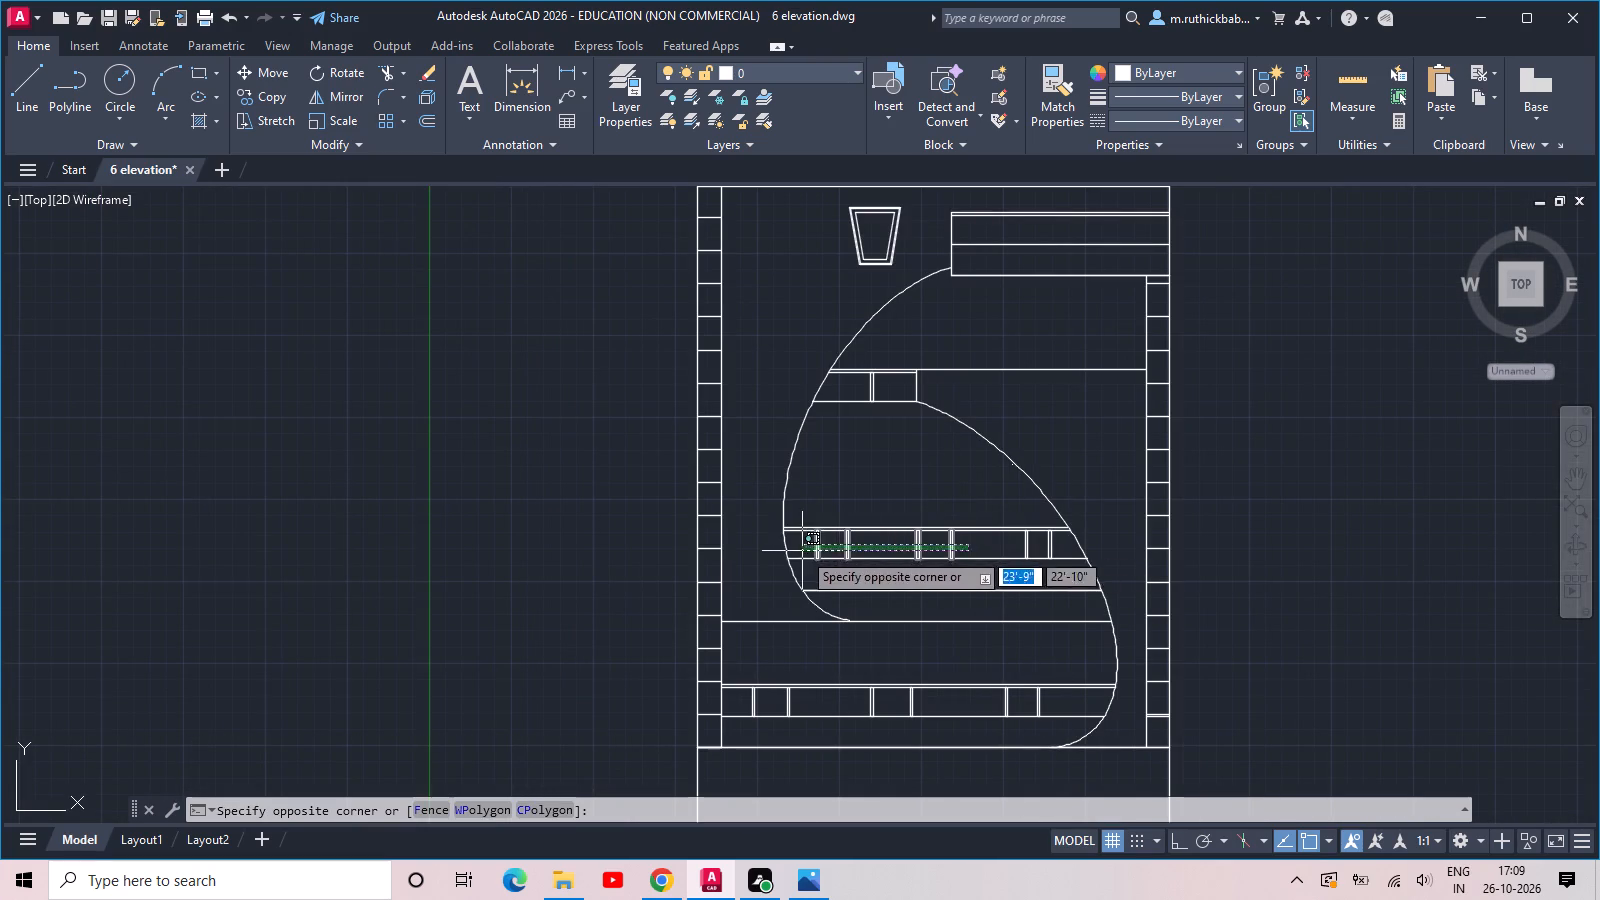
click(802, 551)
text(co)
key(space)
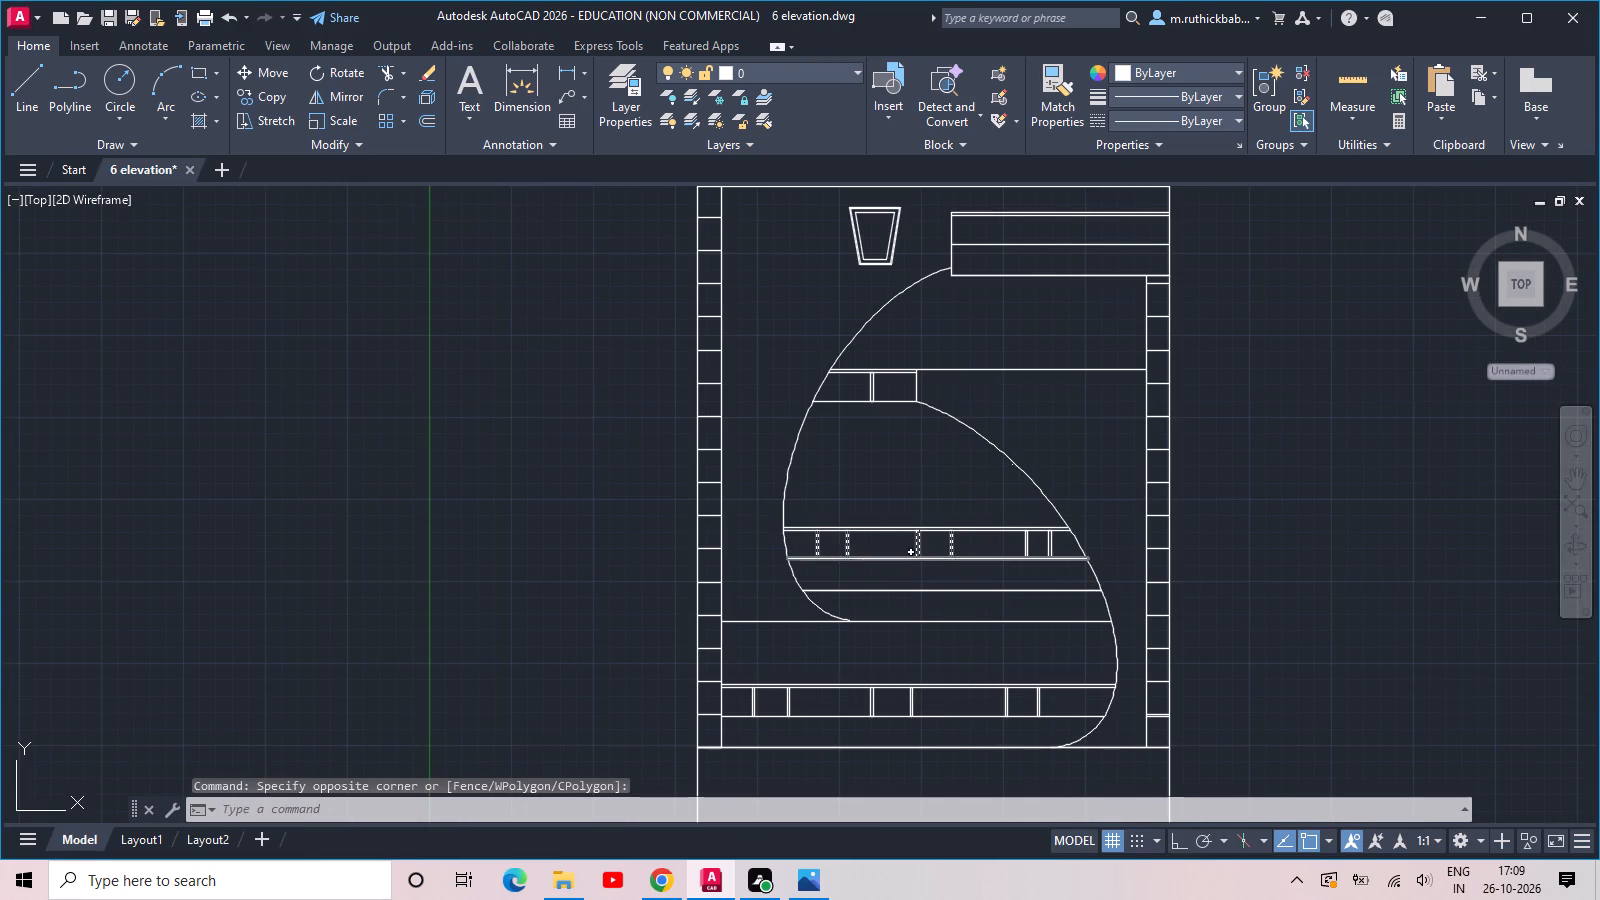
click(963, 565)
middle_click(1100, 352)
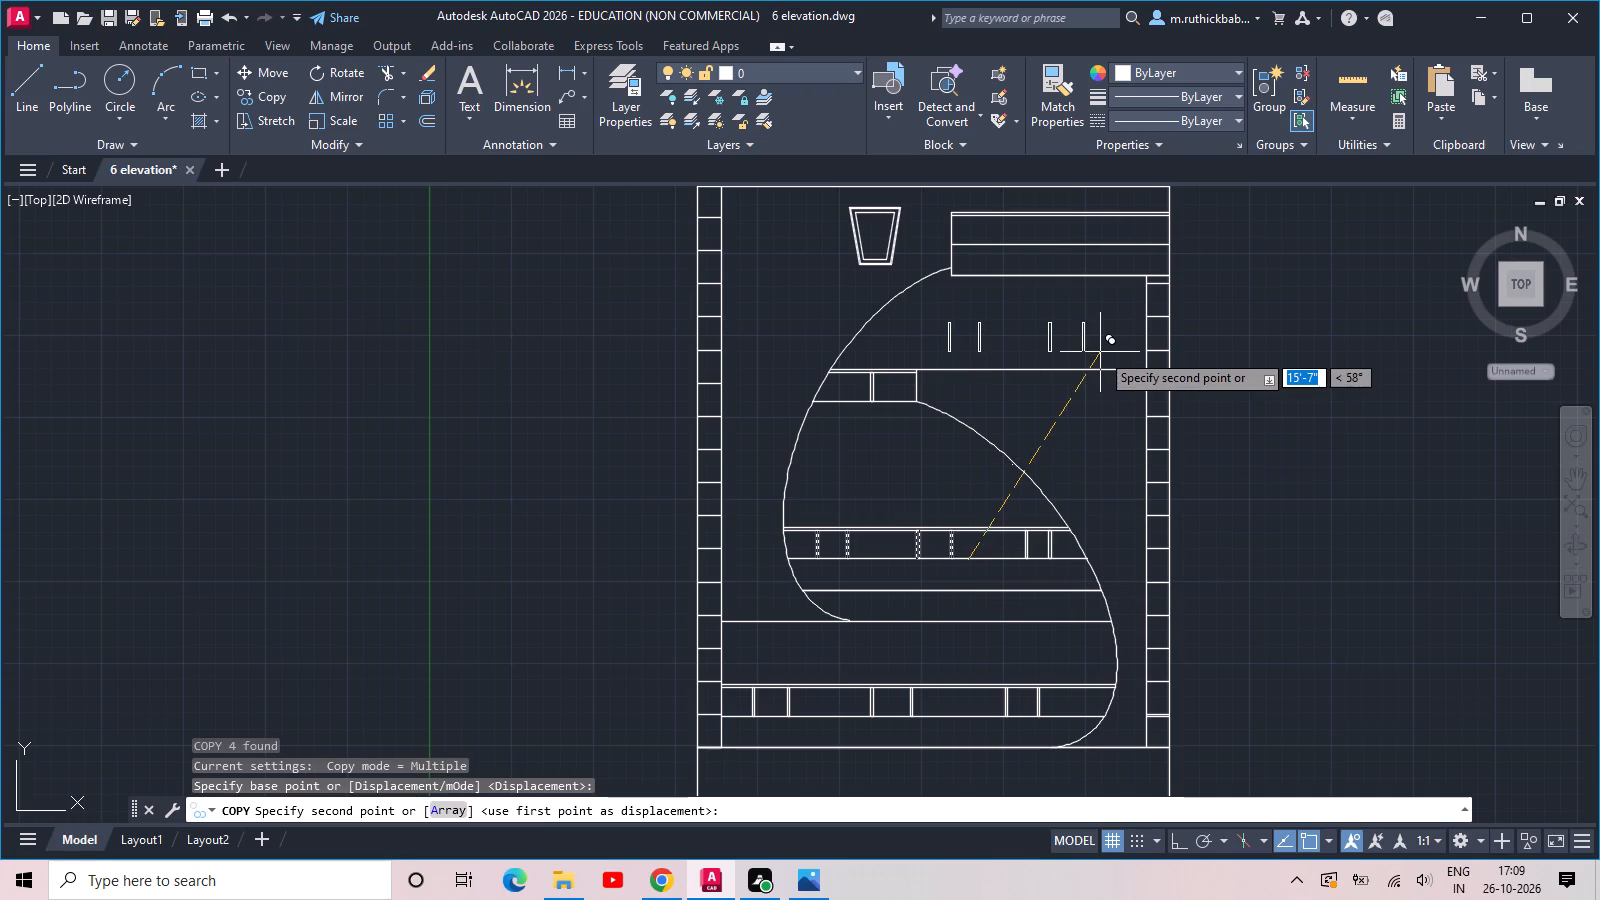
middle_drag(1100, 352, 981, 501)
middle_drag(1080, 335, 907, 515)
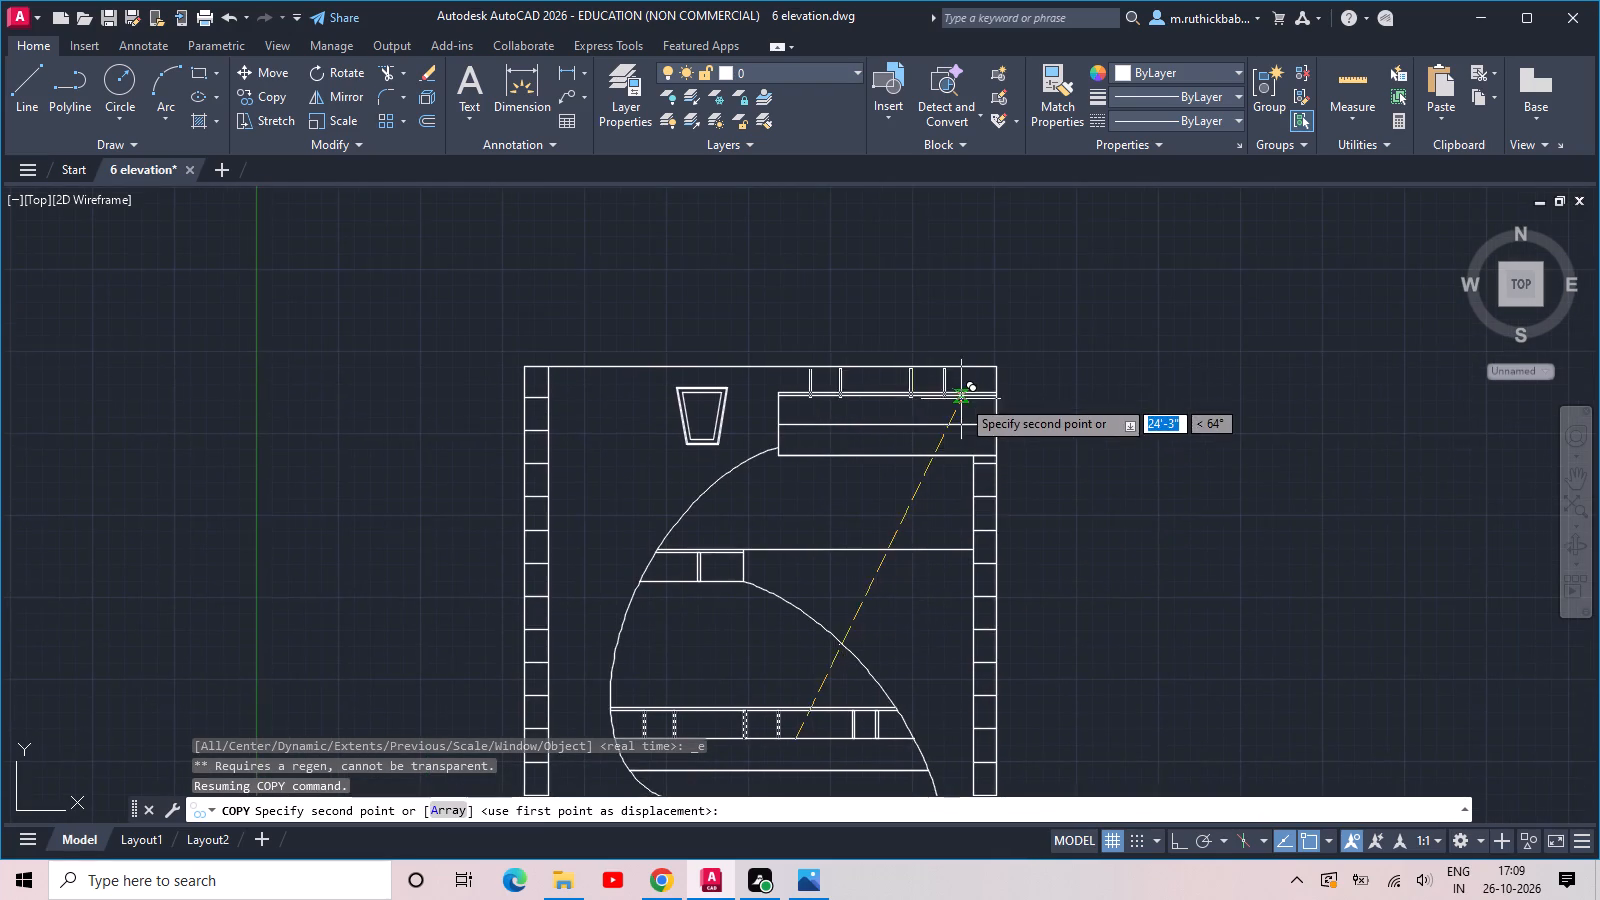
scroll(961, 398, up, 2)
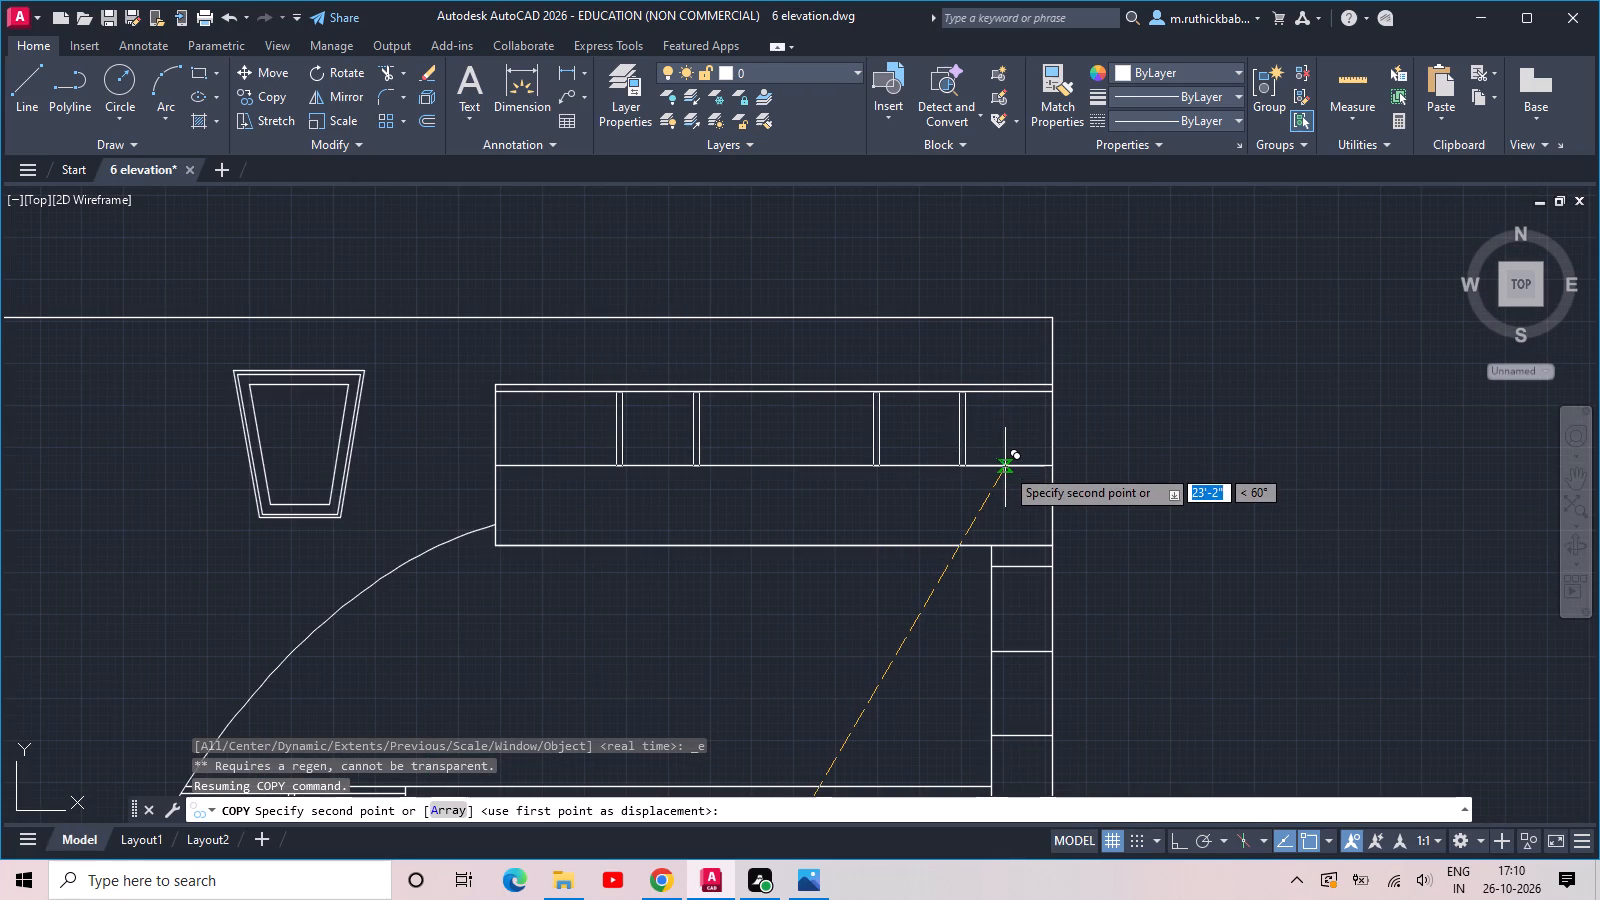
click(1005, 467)
key(Escape)
Extend the left edge of the top floor band up to the roof line.
scroll(1010, 449, down, 1)
middle_drag(1010, 449, 1098, 514)
text(ex)
key(space)
key(space)
click(806, 496)
click(760, 506)
key(Escape)
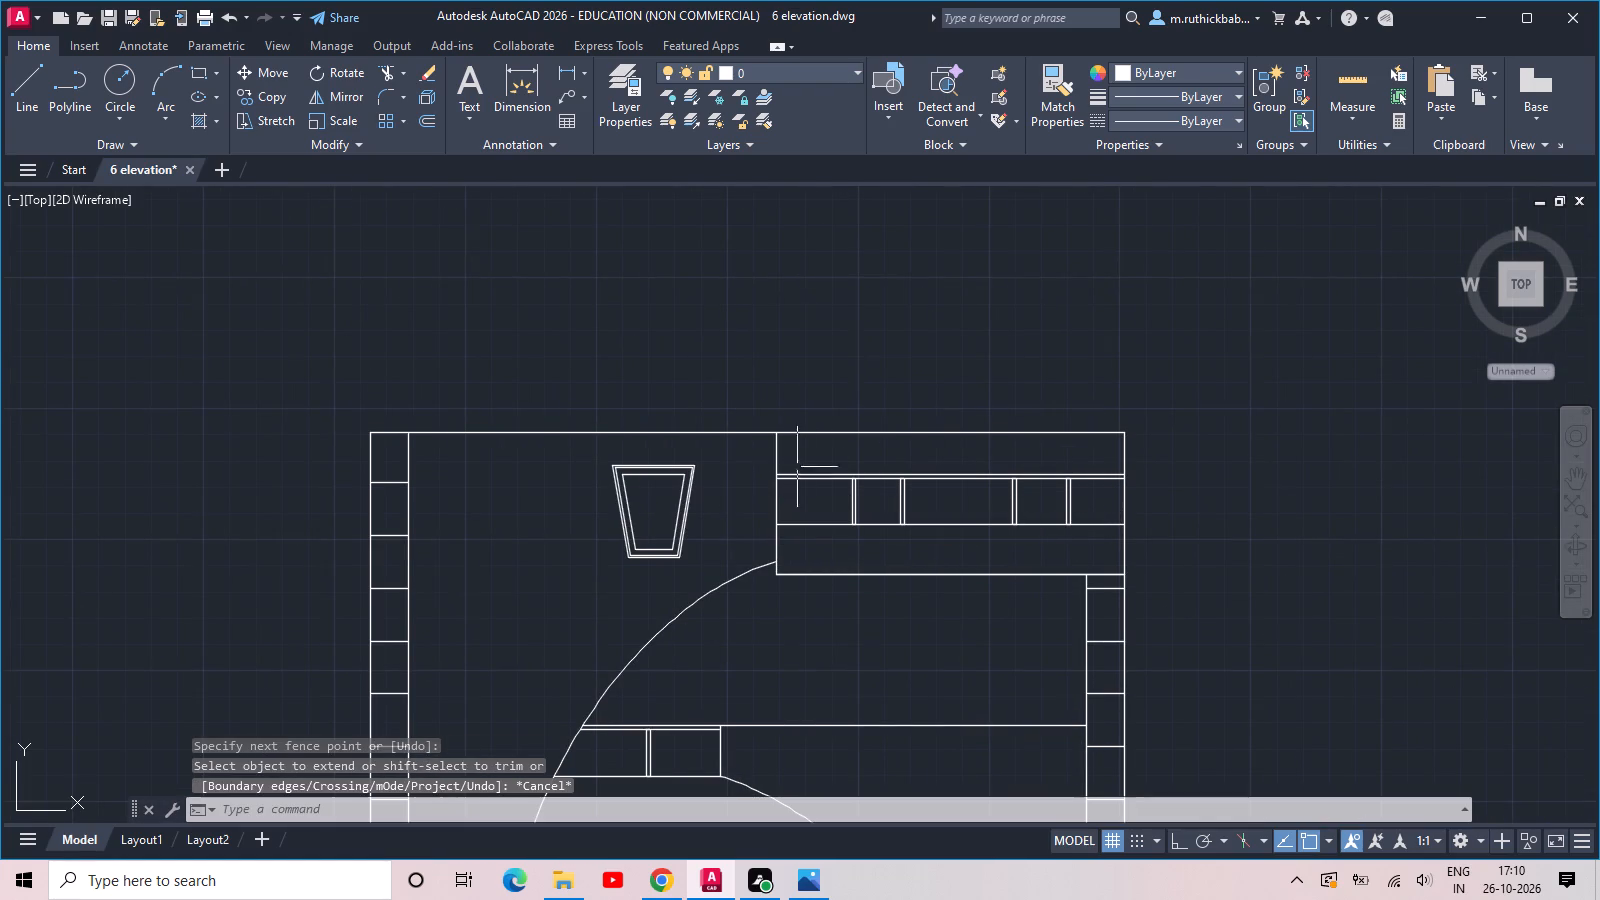
Trim away the roof line above the top floor band, right of the extended edge.
text(tr)
key(space)
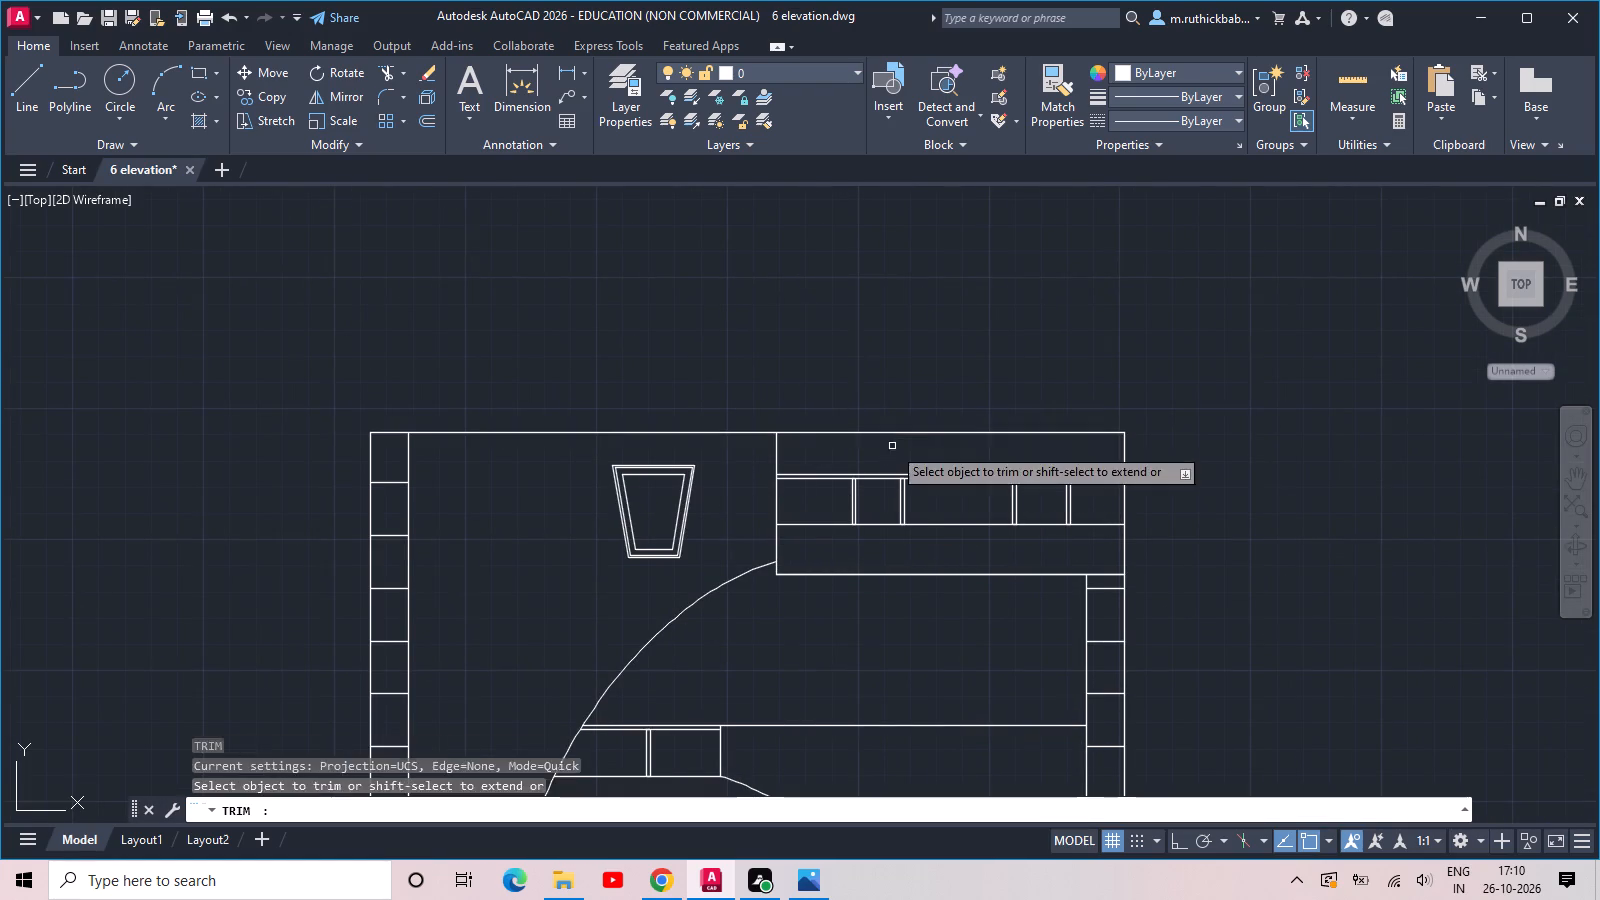
click(892, 446)
click(871, 388)
key(Escape)
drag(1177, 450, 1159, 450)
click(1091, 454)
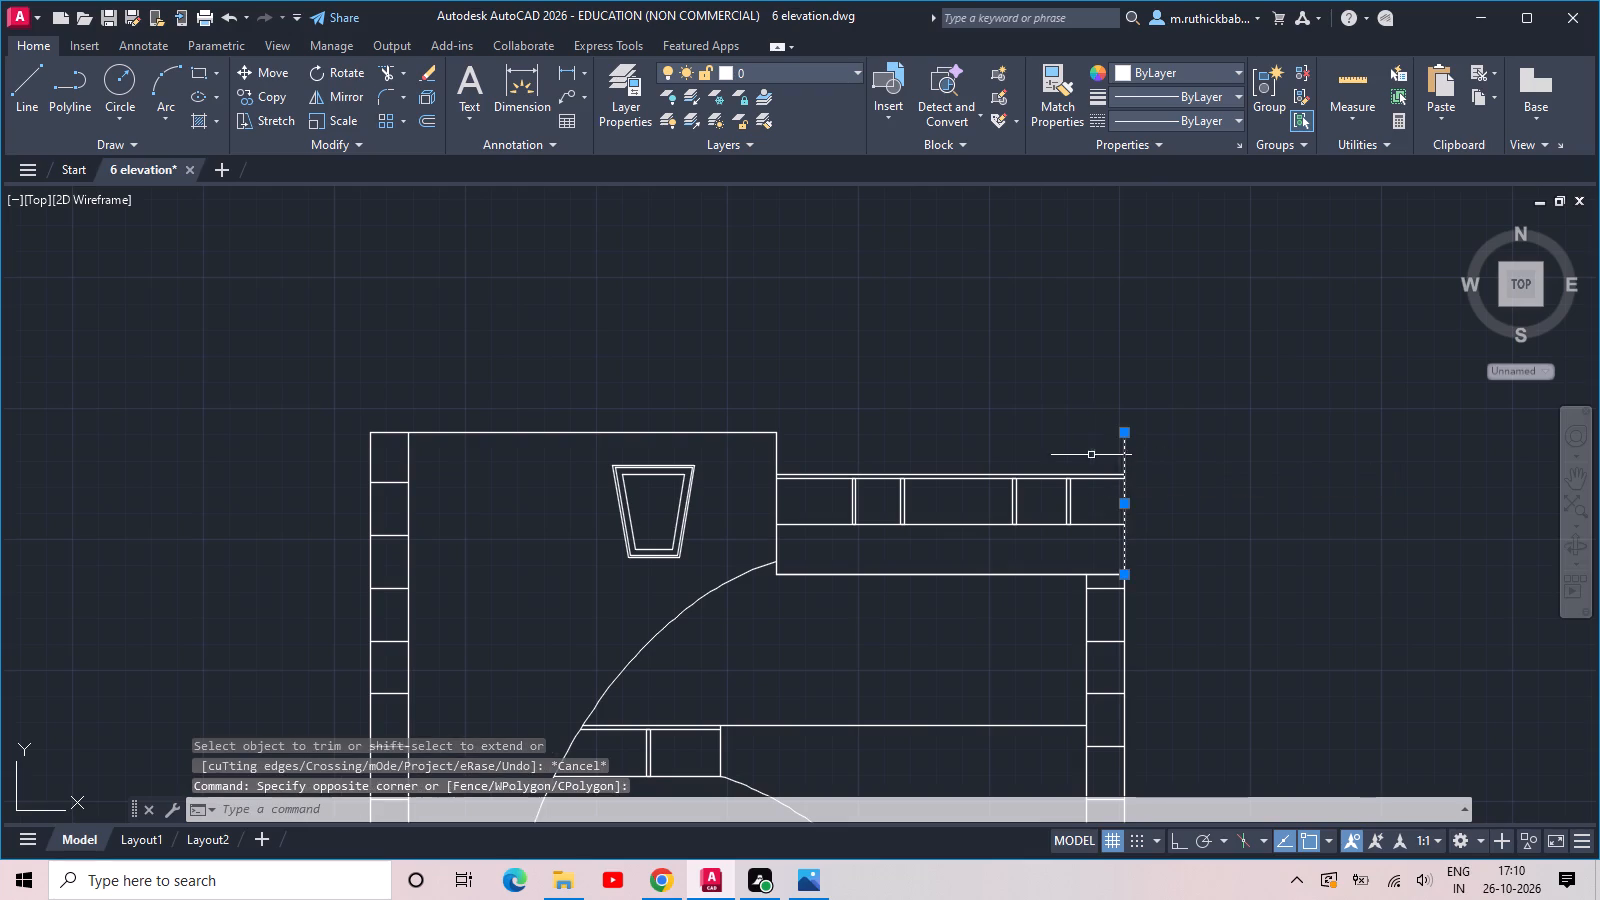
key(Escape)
Trim the building's right edge where it rises above the top floor band.
key(space)
click(1158, 456)
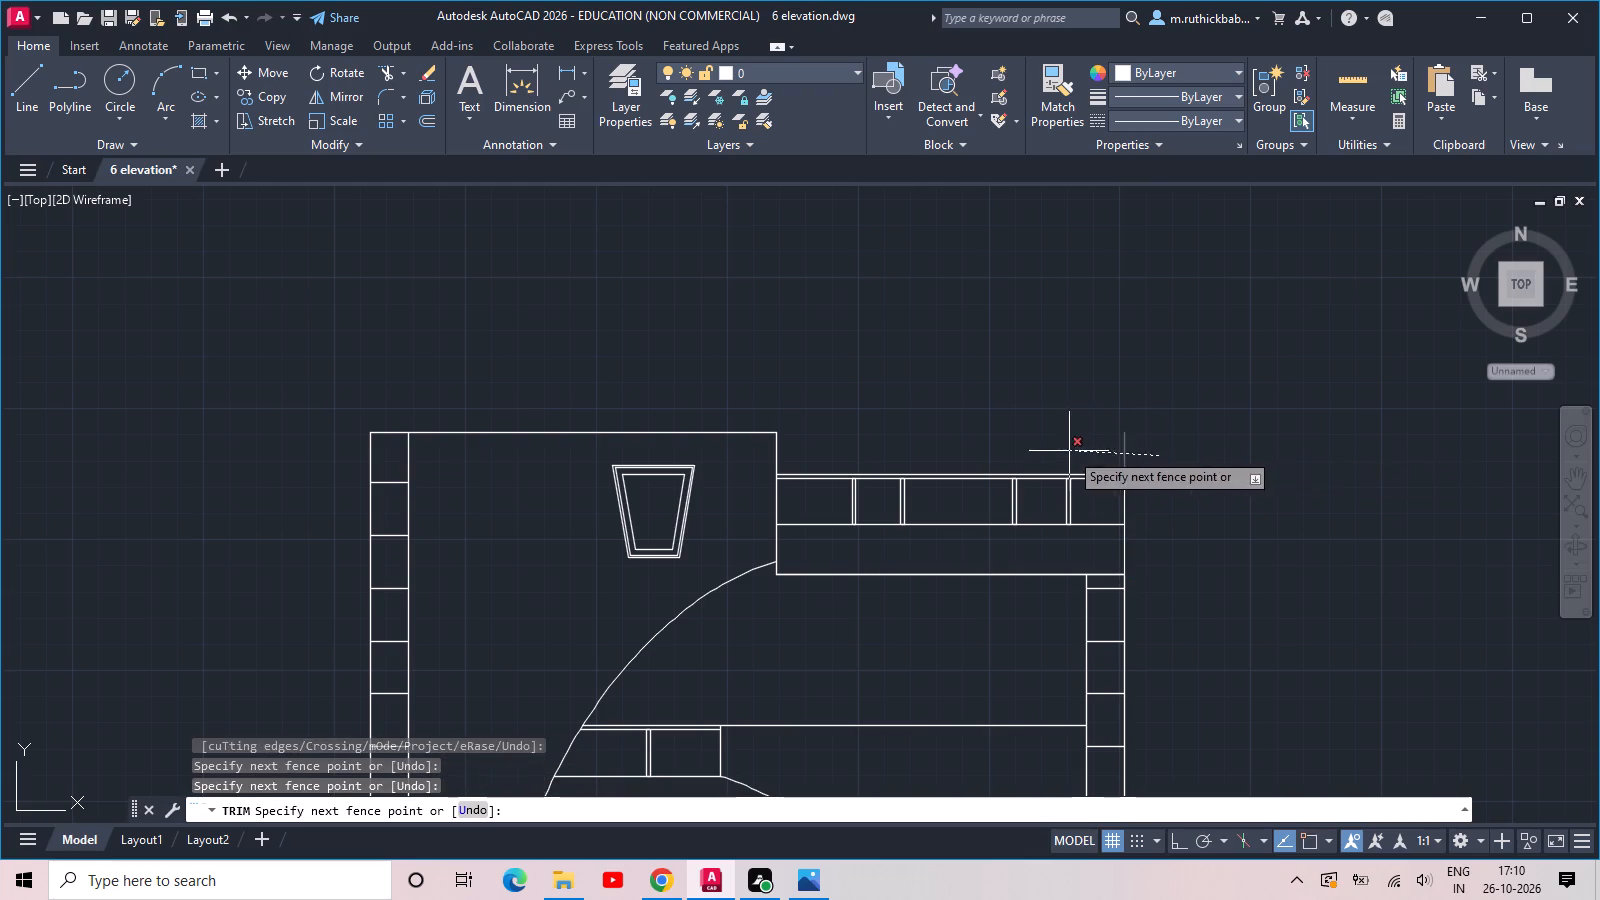
click(1069, 450)
scroll(1069, 450, down, 3)
key(Escape)
Draw a rectangle about 4'-4" wide and 2'-9" high on the lowest floor band's upper line, near the left side strip.
middle_drag(973, 554, 847, 392)
scroll(888, 552, up, 2)
middle_drag(813, 486, 812, 543)
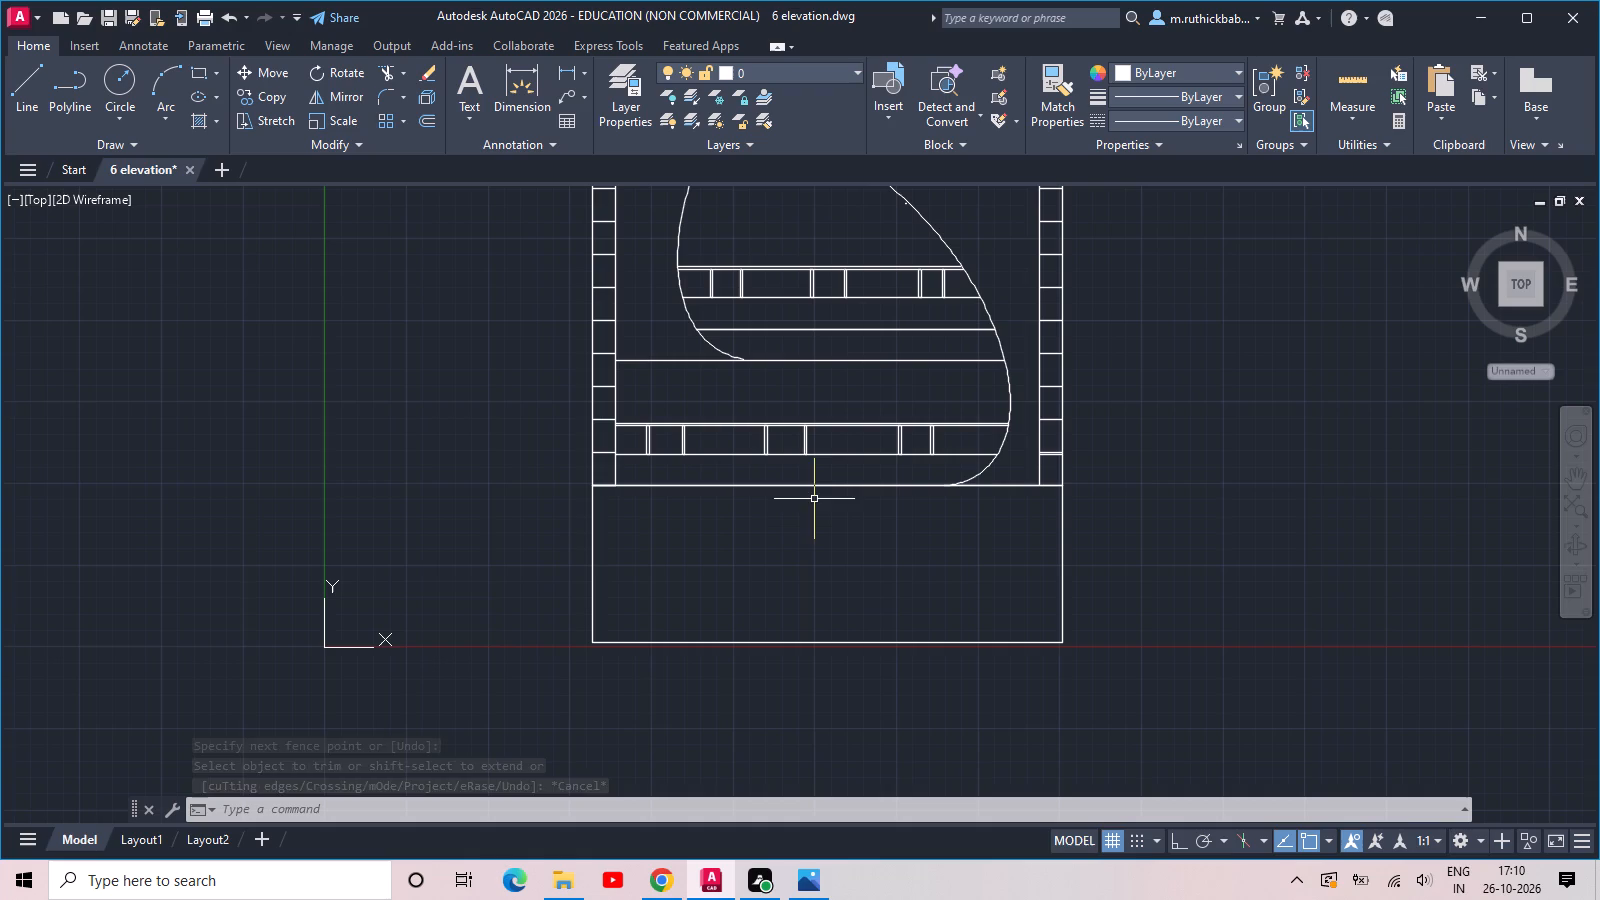
middle_drag(815, 362, 958, 400)
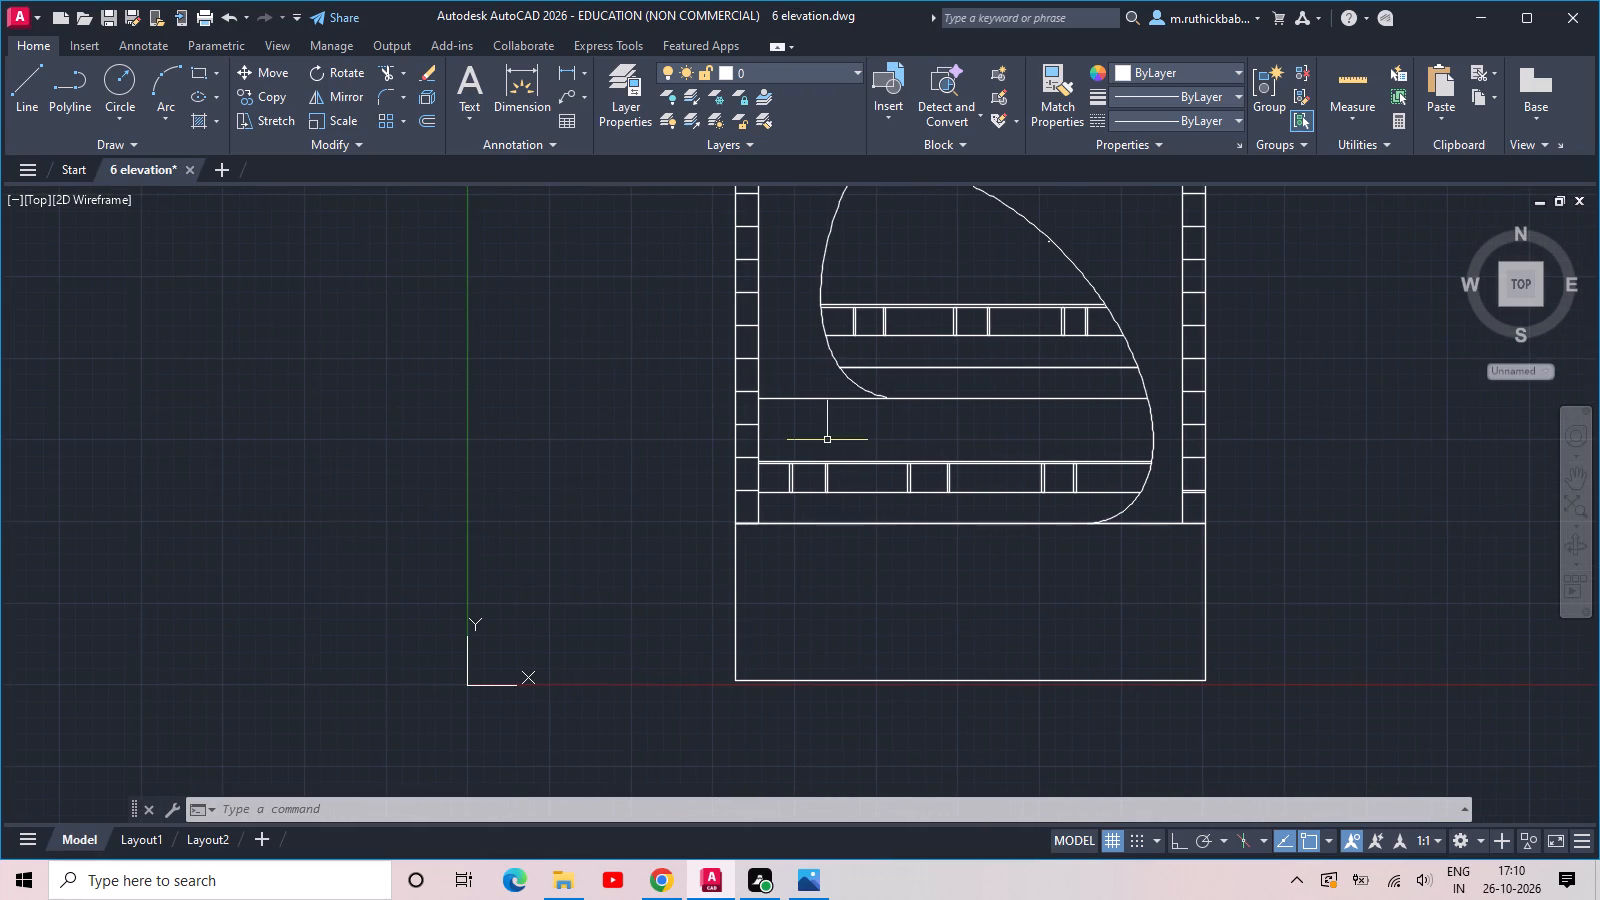
scroll(817, 428, up, 2)
text(rec)
key(space)
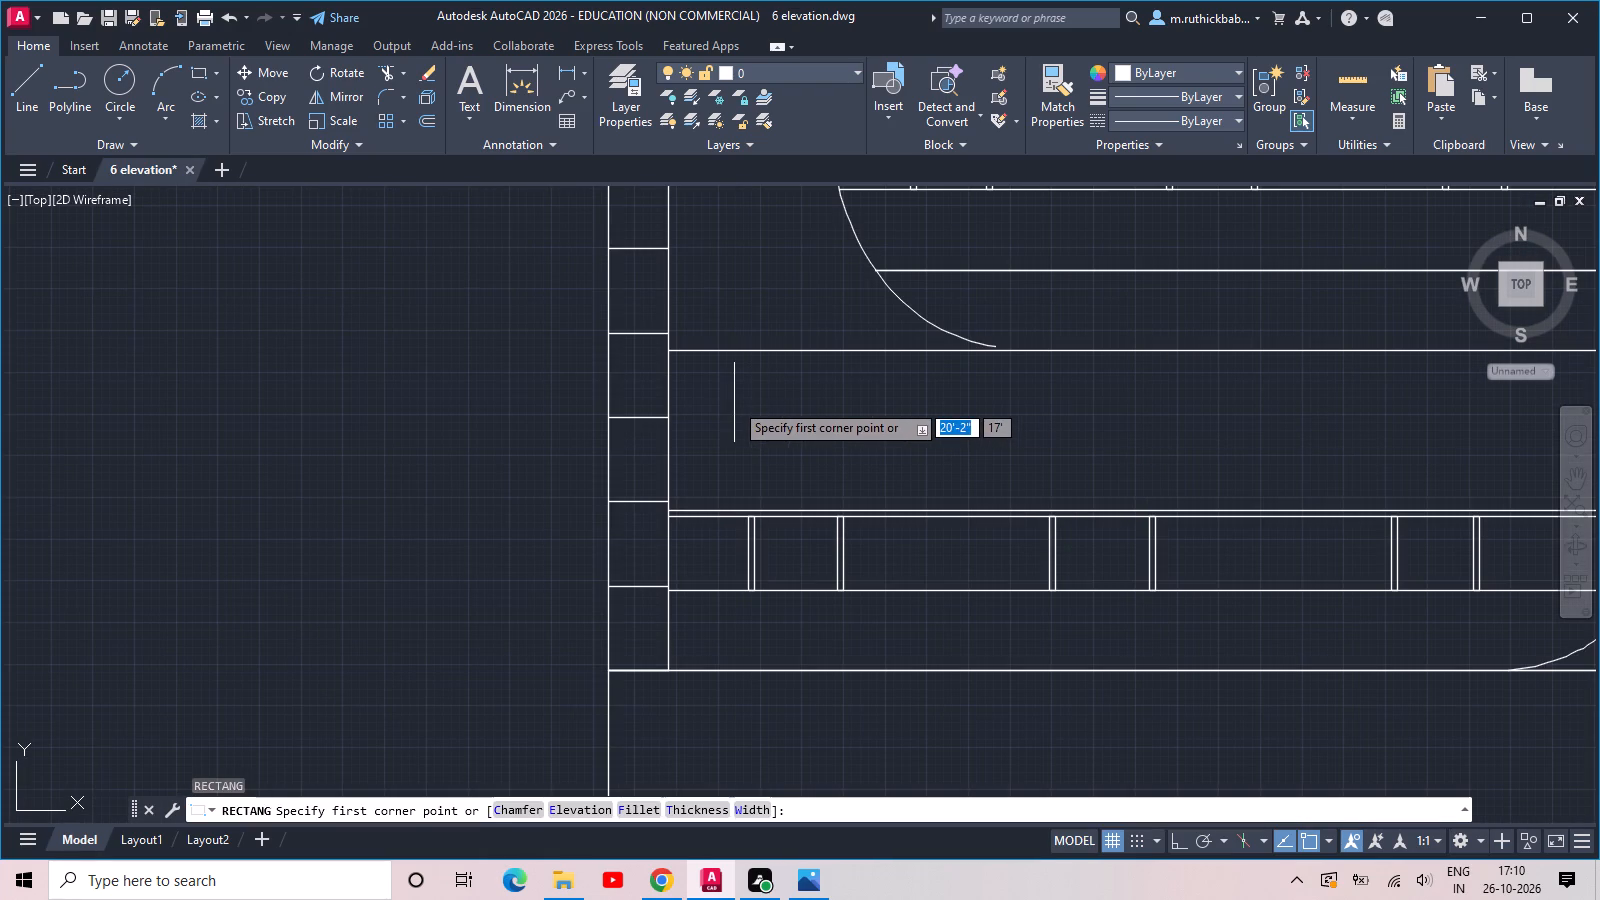
click(734, 402)
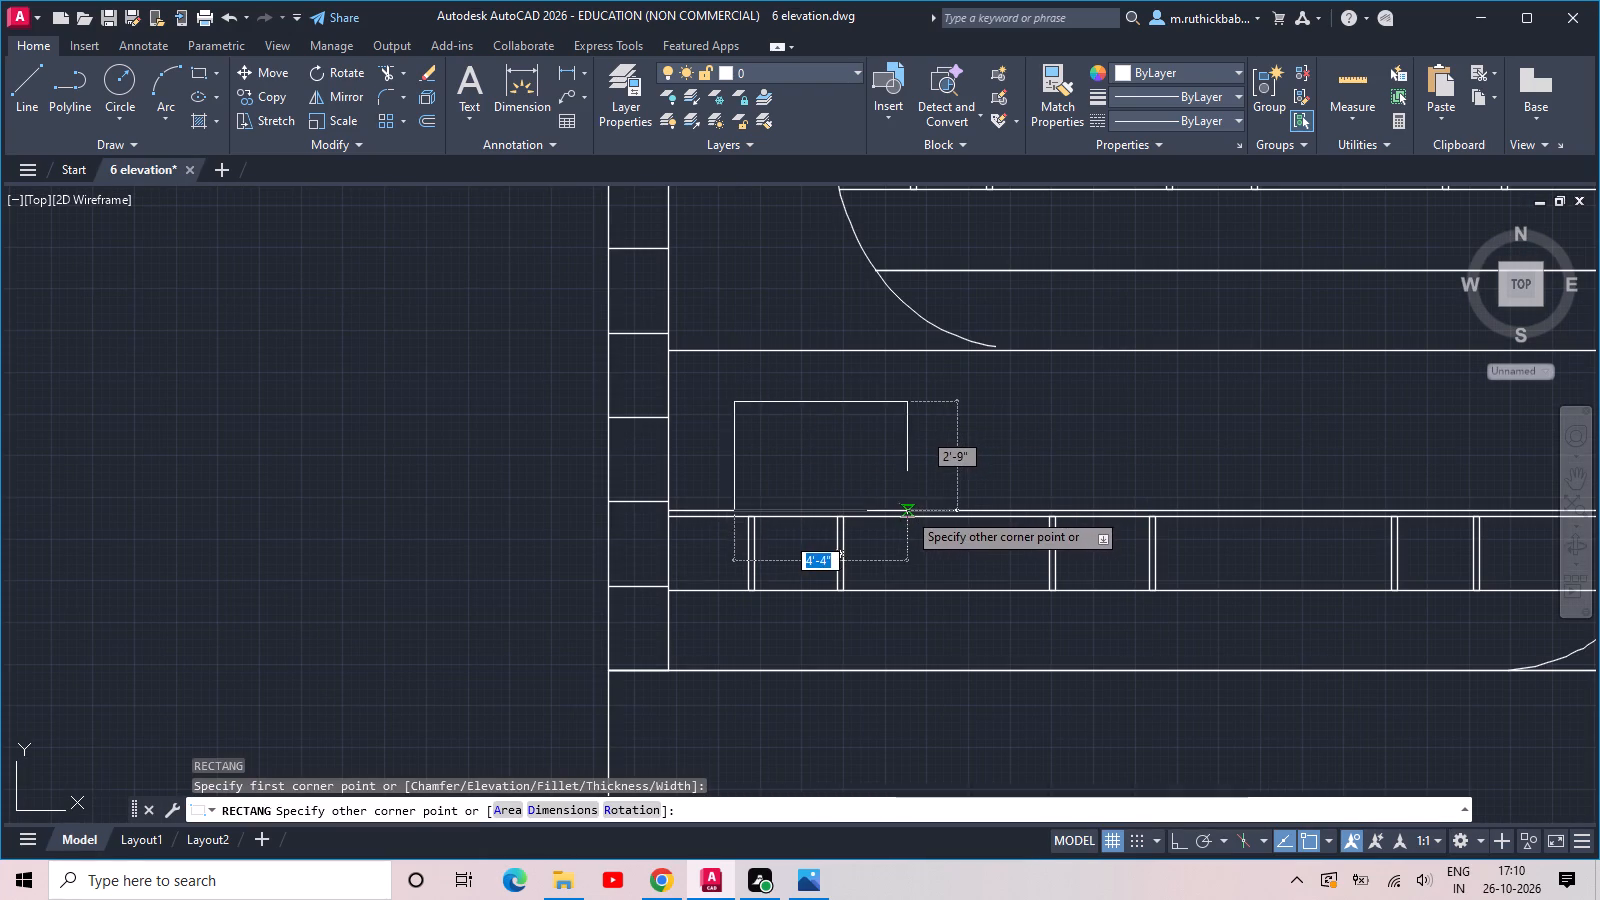
click(907, 511)
Draw a second rectangle about 1'-11" wide and 2'-9" high on the lowest floor band, right of the wide one and level with its top.
middle_drag(1014, 466, 839, 475)
key(space)
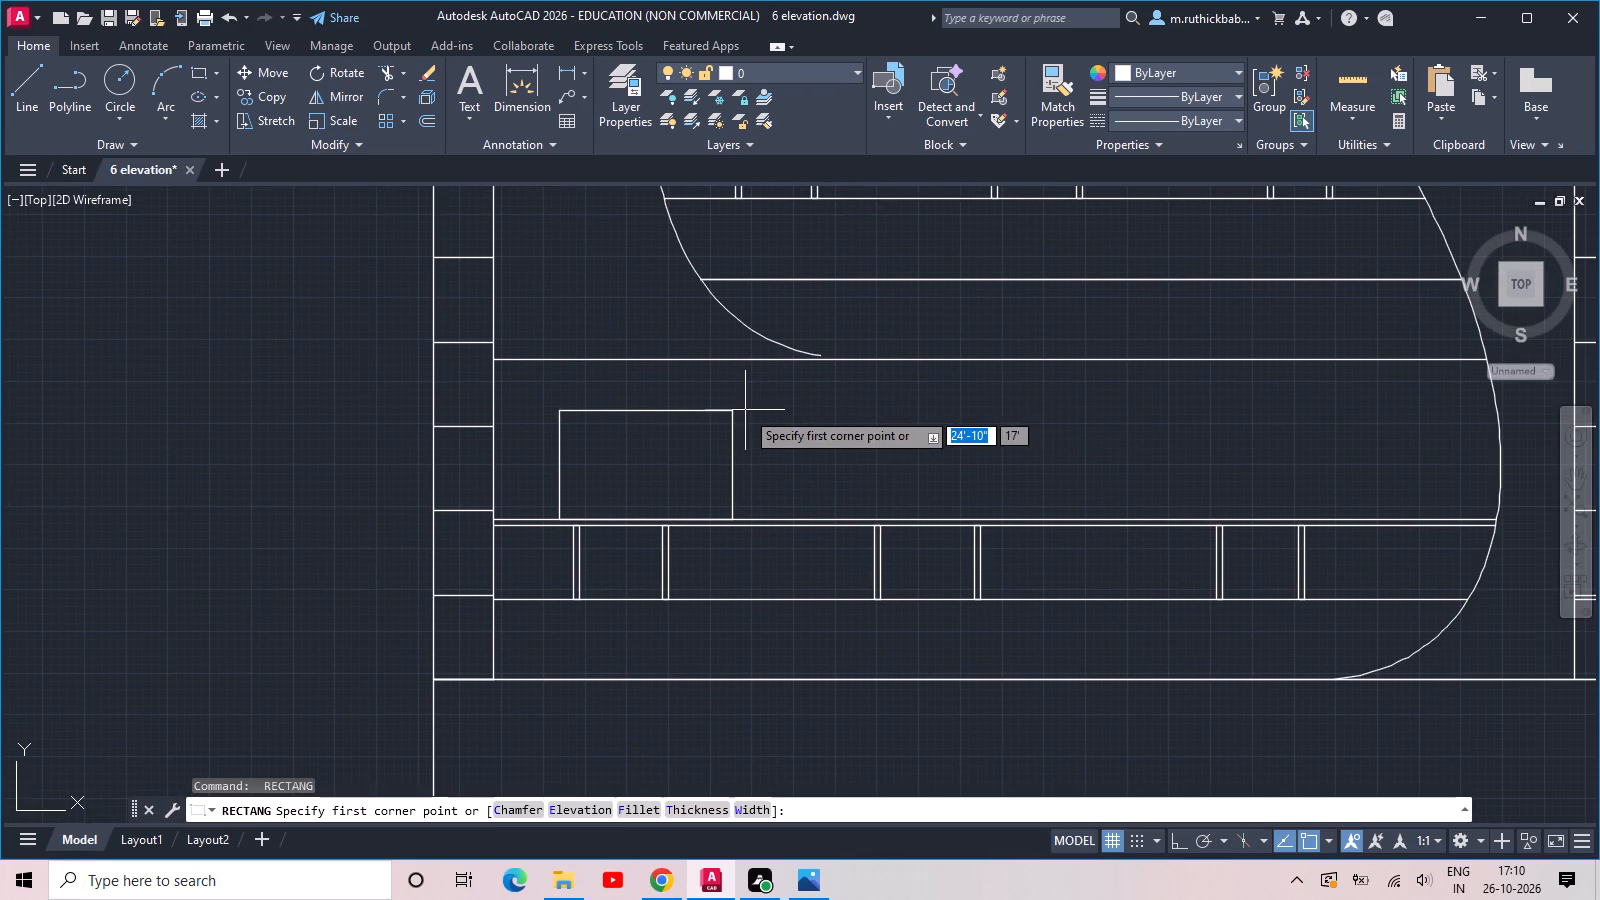
click(845, 412)
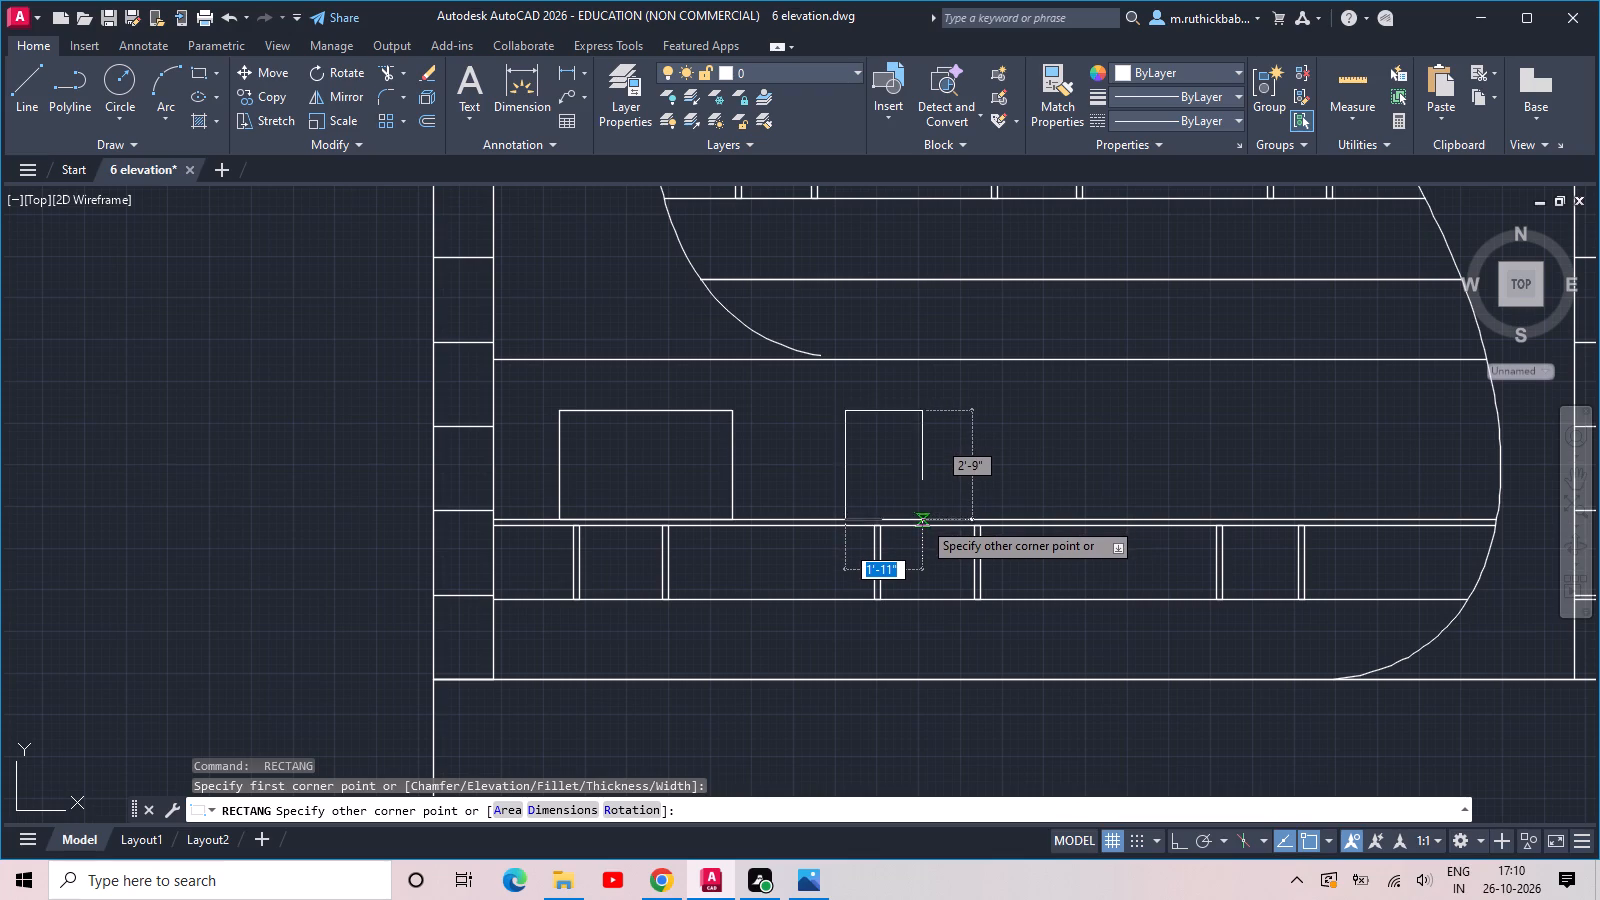
click(922, 522)
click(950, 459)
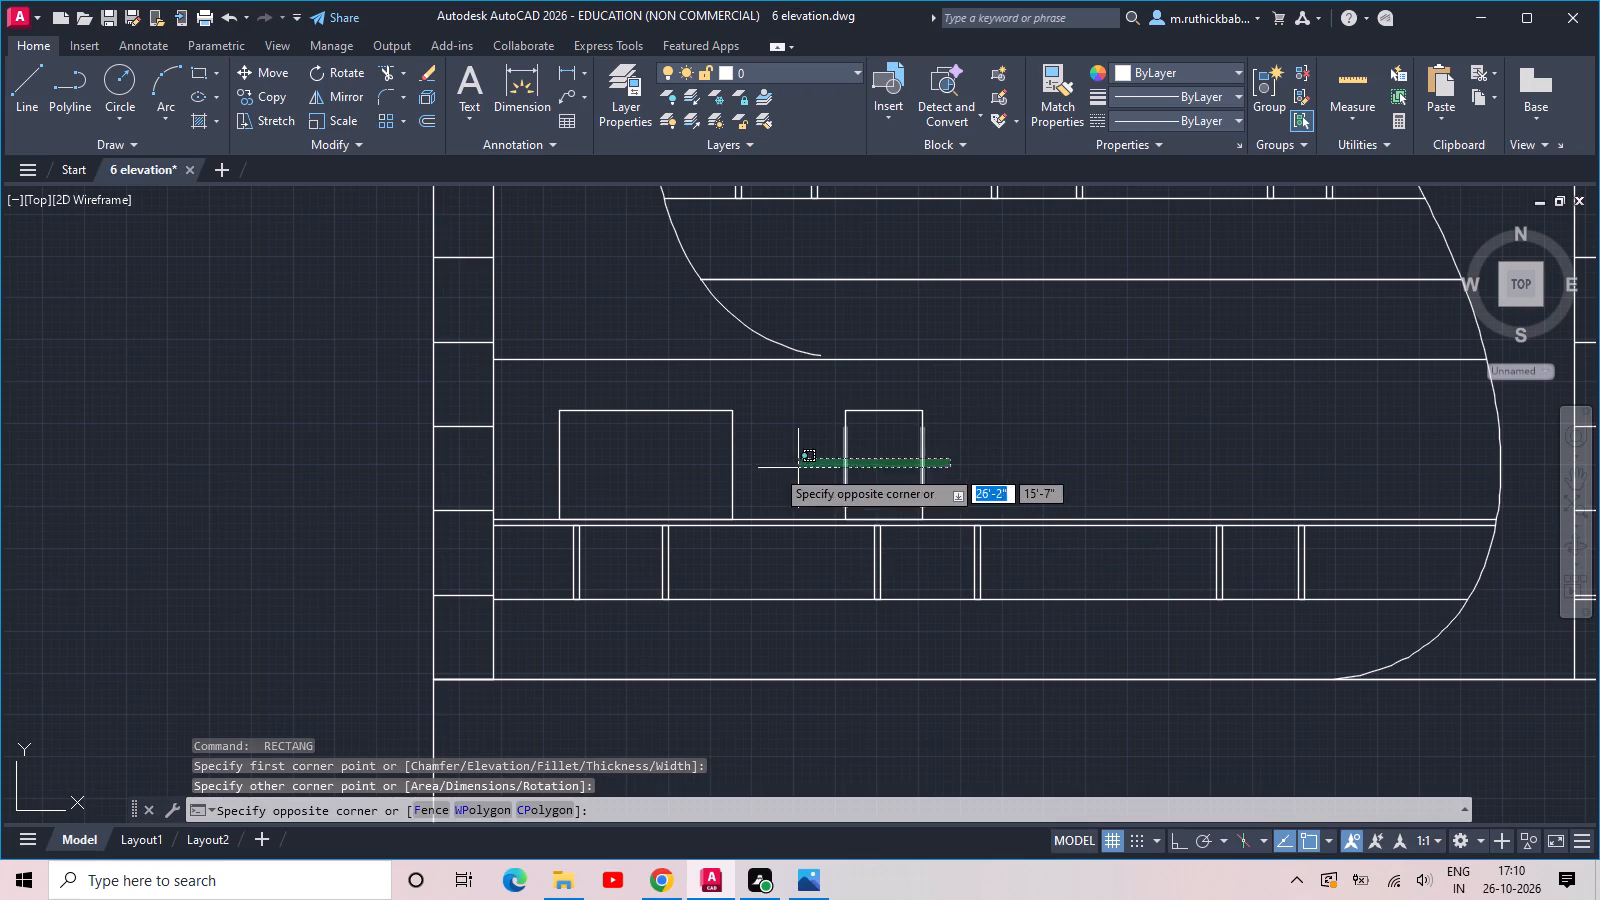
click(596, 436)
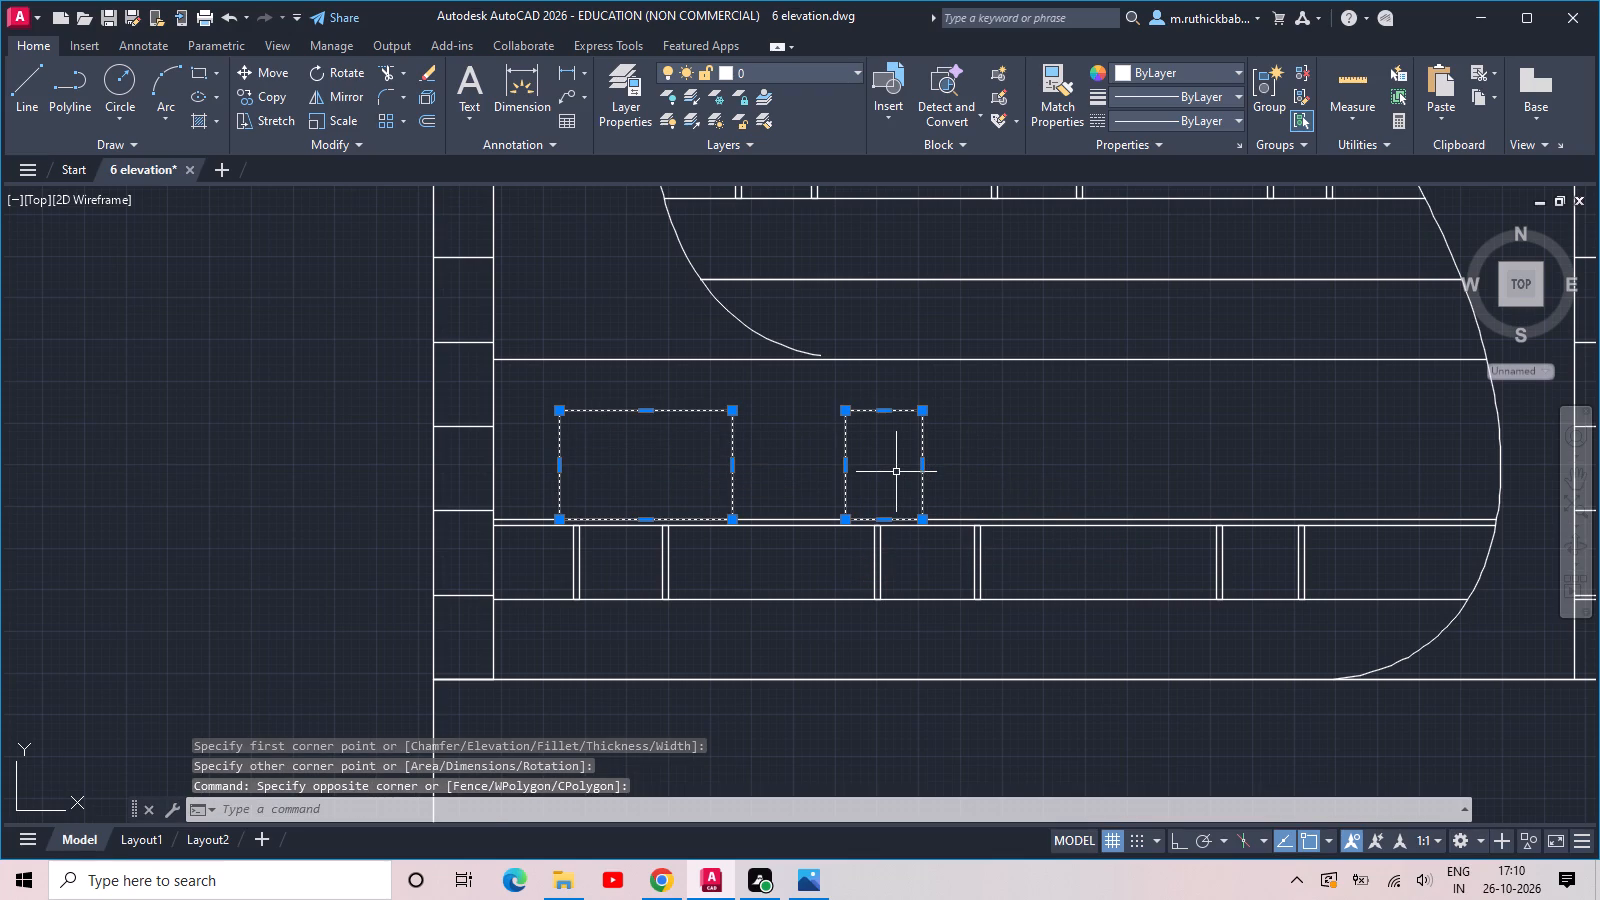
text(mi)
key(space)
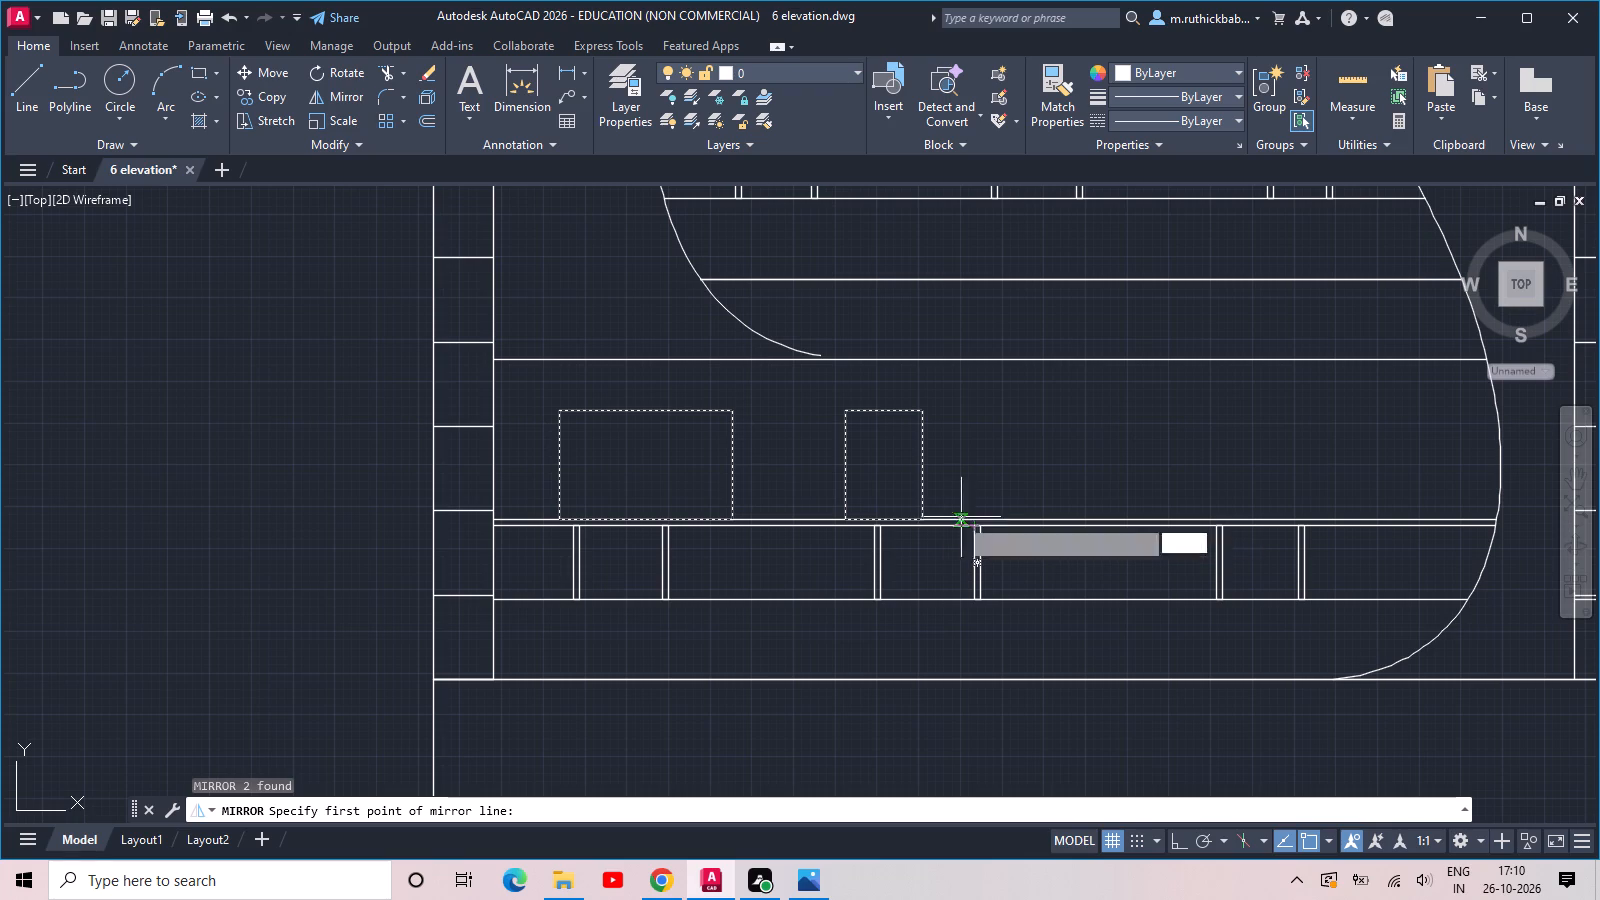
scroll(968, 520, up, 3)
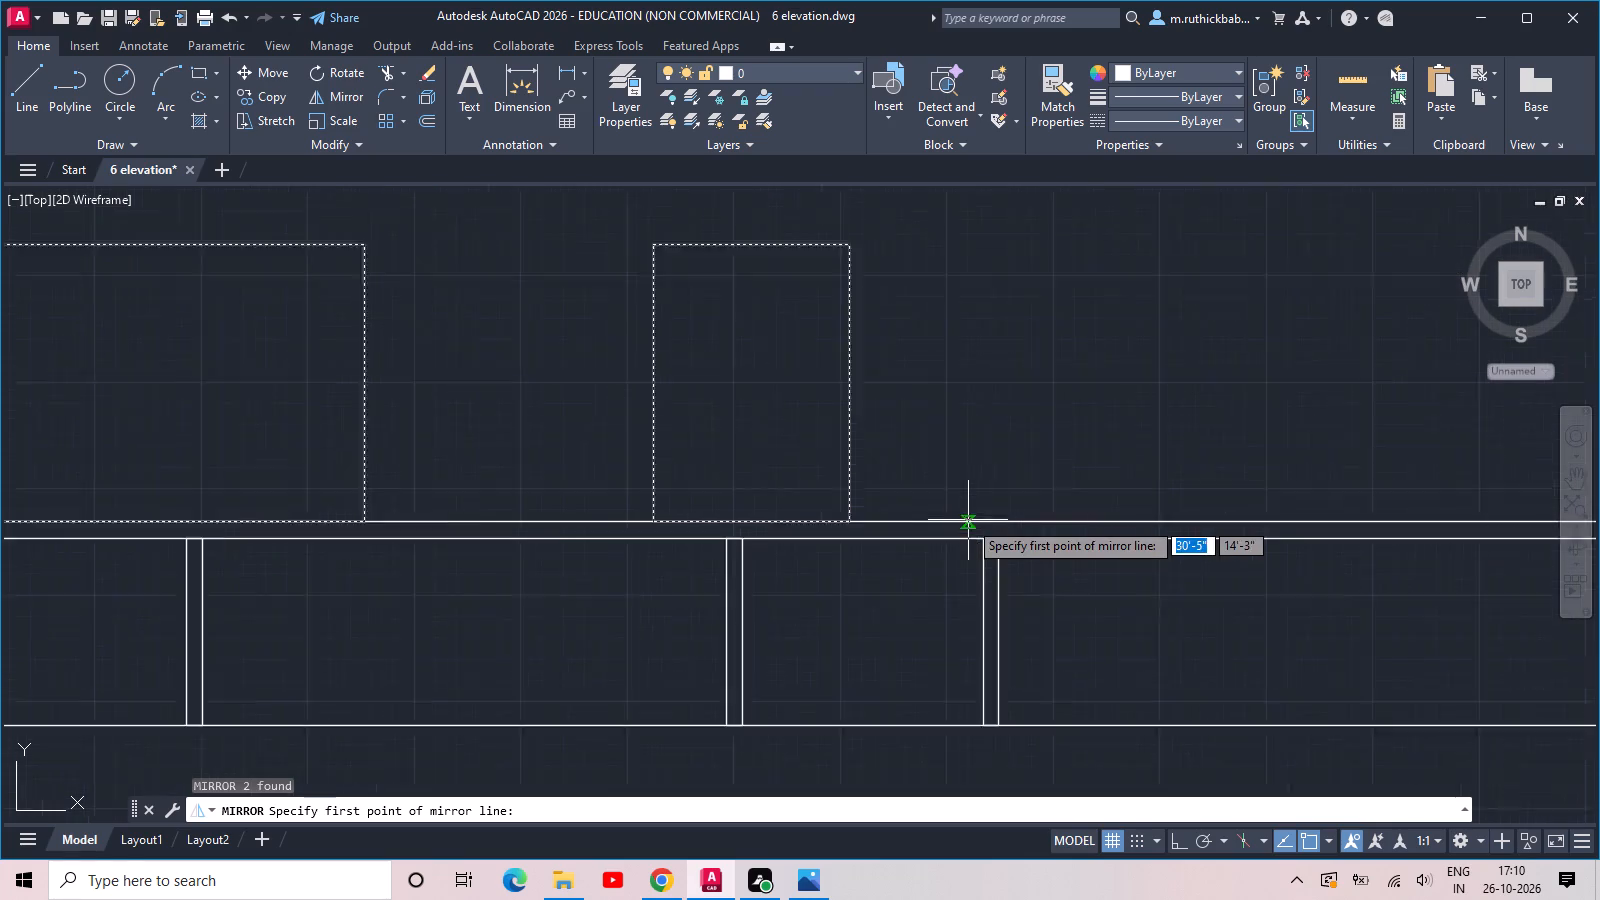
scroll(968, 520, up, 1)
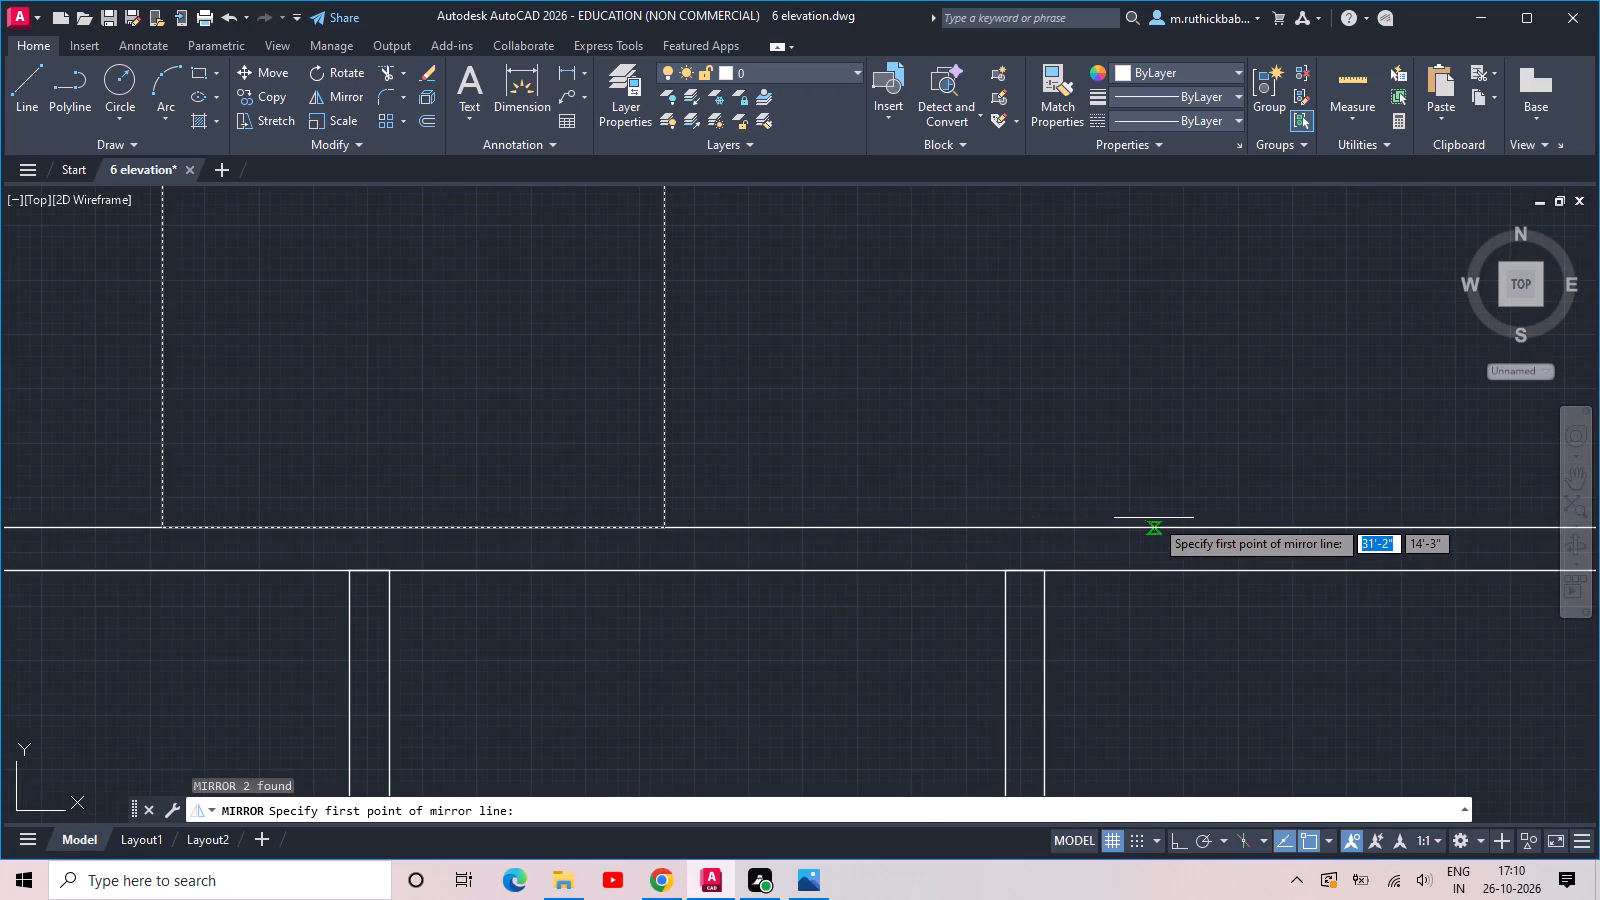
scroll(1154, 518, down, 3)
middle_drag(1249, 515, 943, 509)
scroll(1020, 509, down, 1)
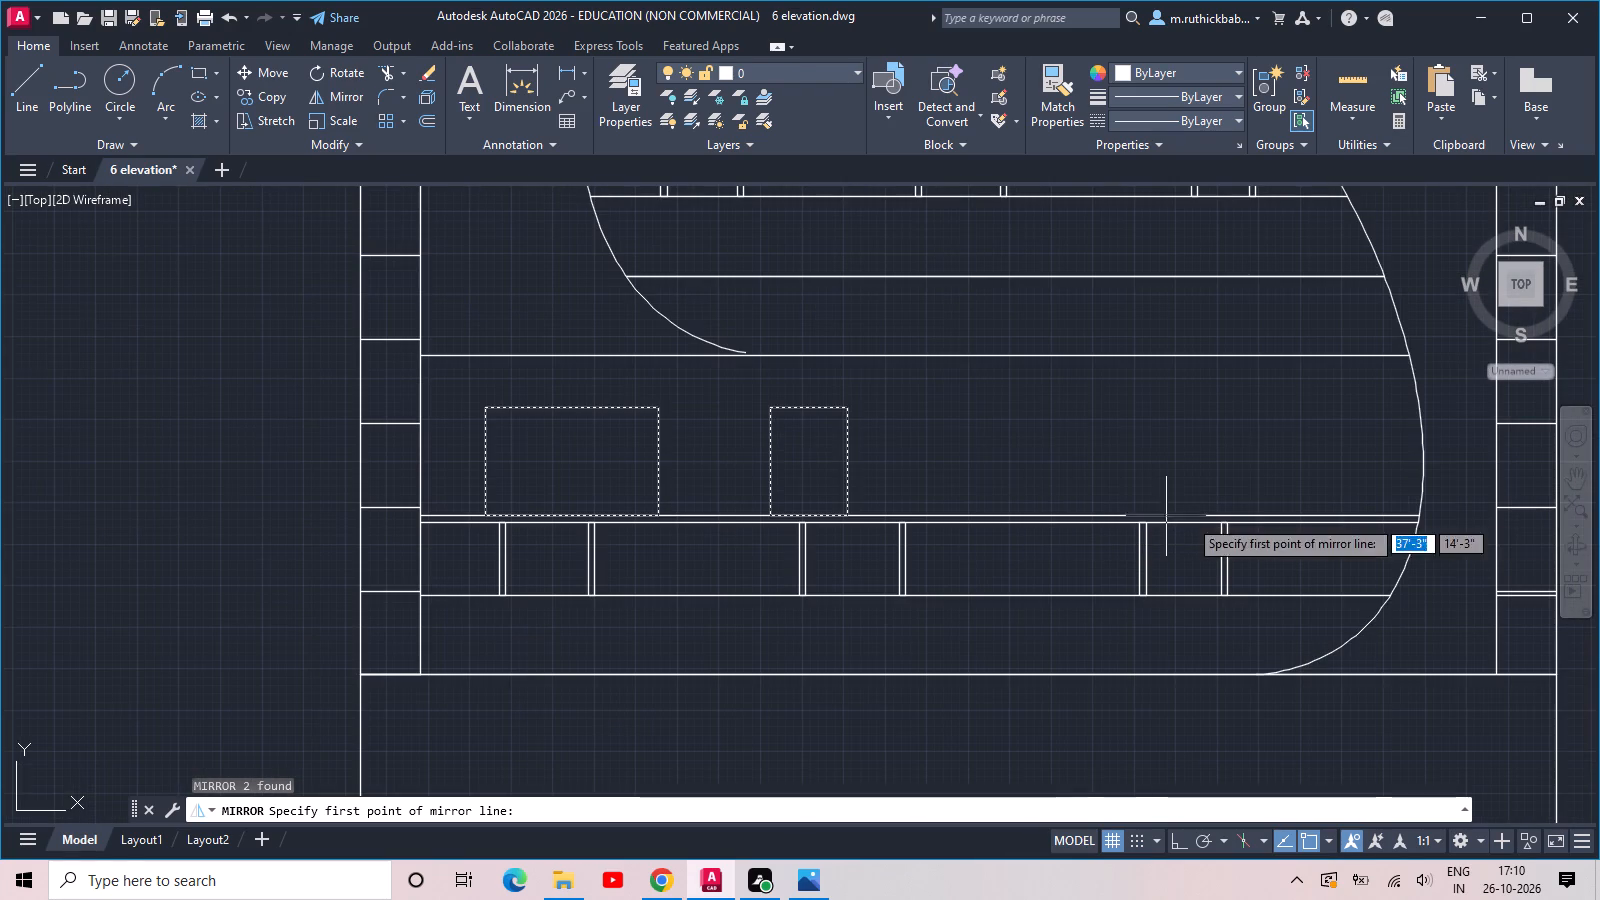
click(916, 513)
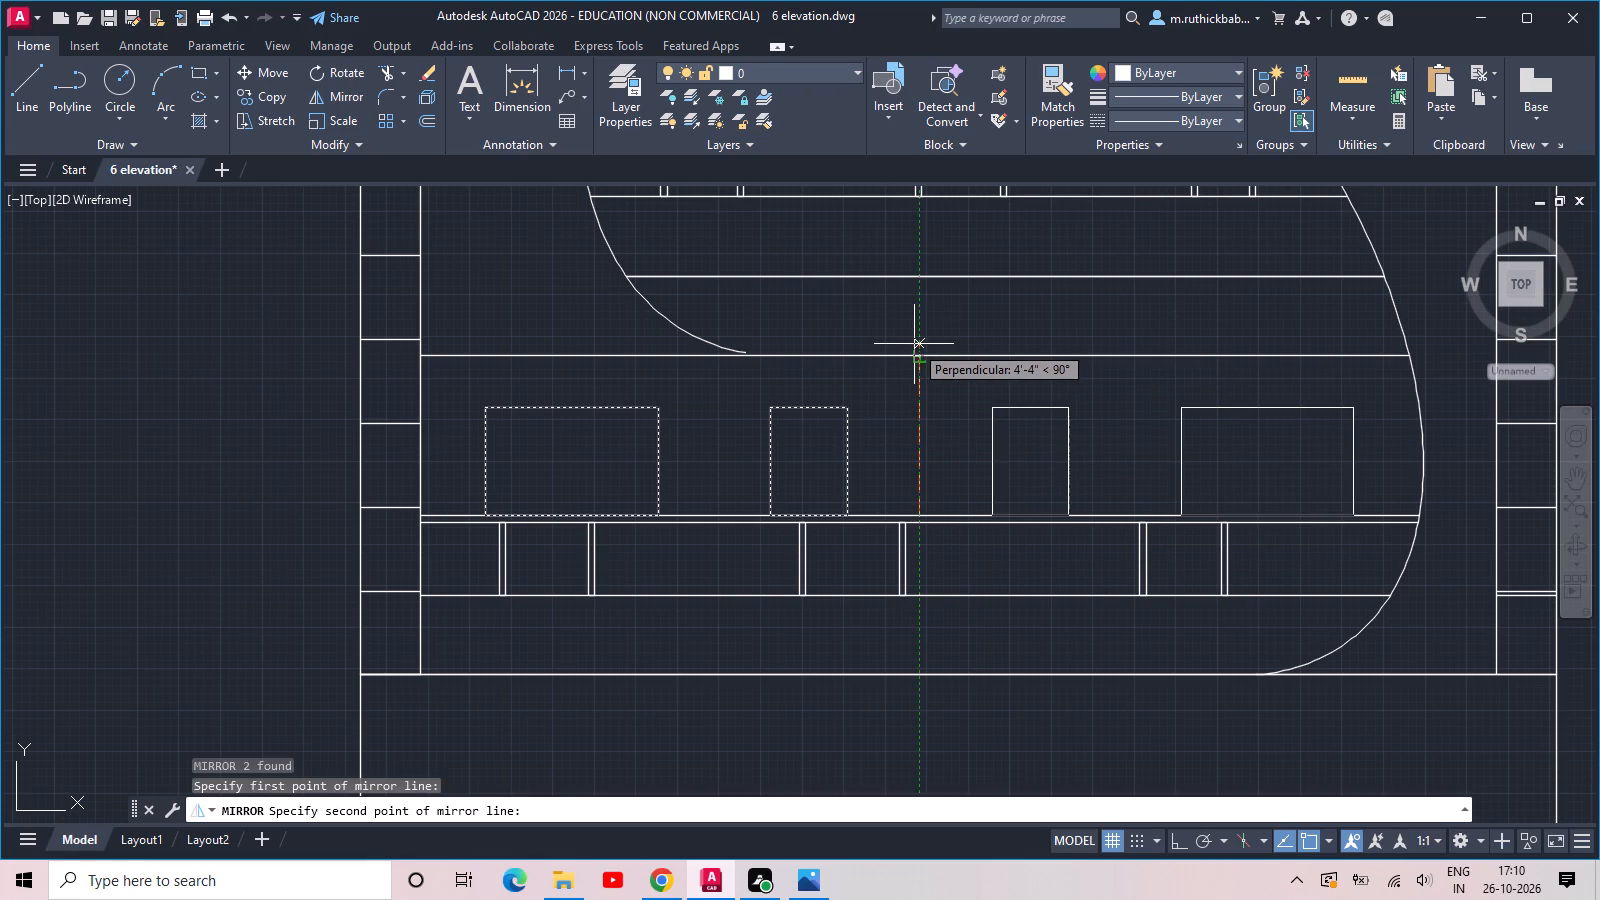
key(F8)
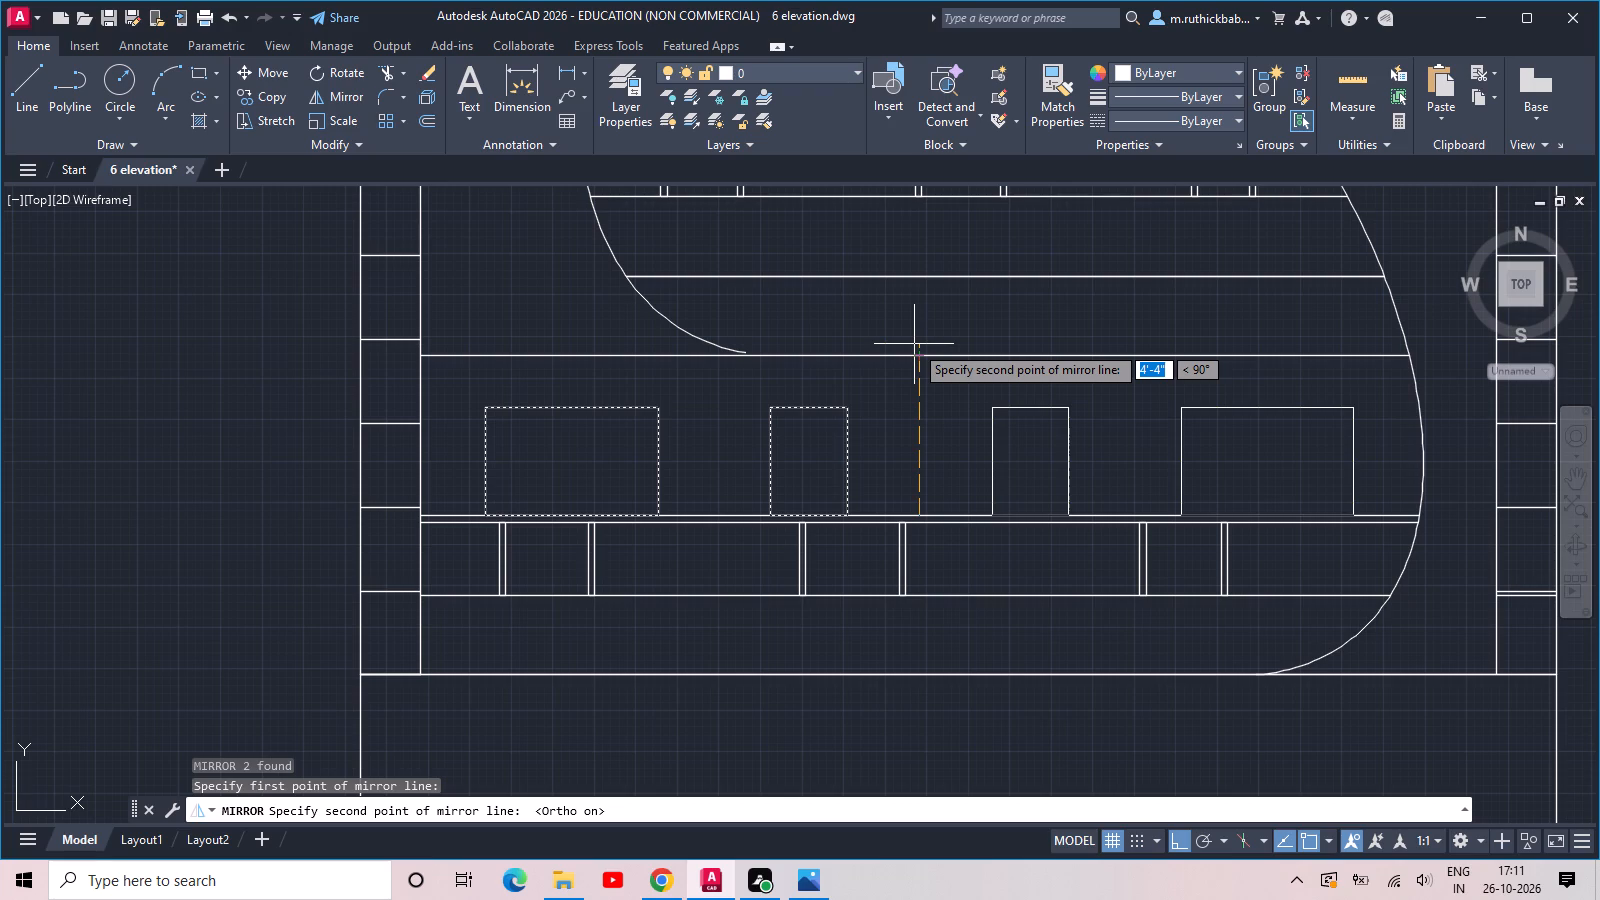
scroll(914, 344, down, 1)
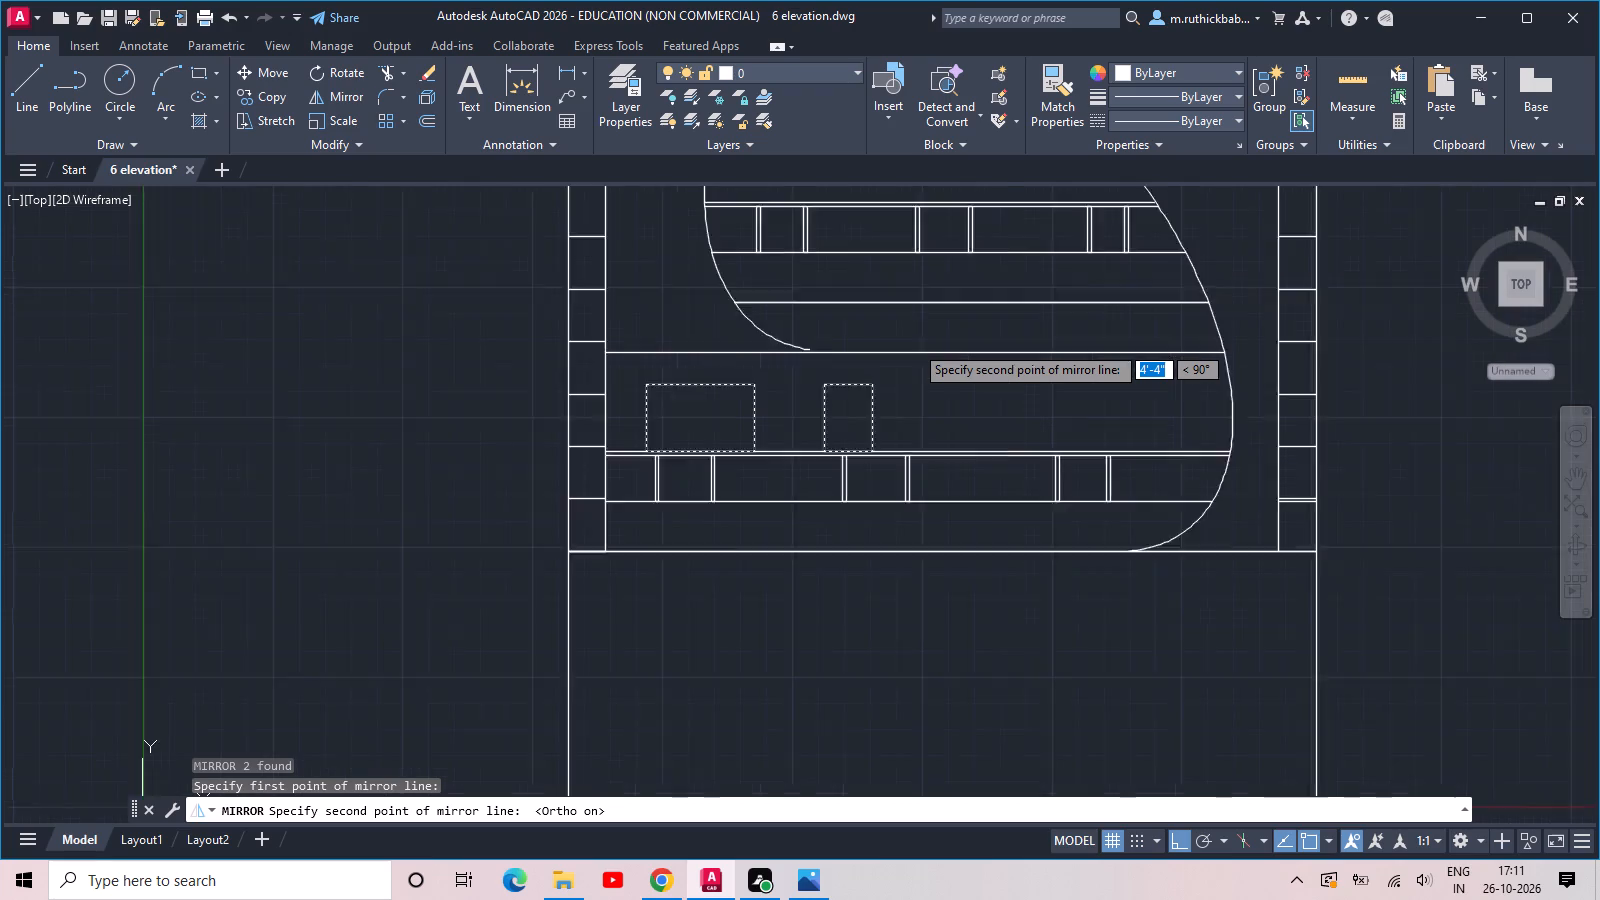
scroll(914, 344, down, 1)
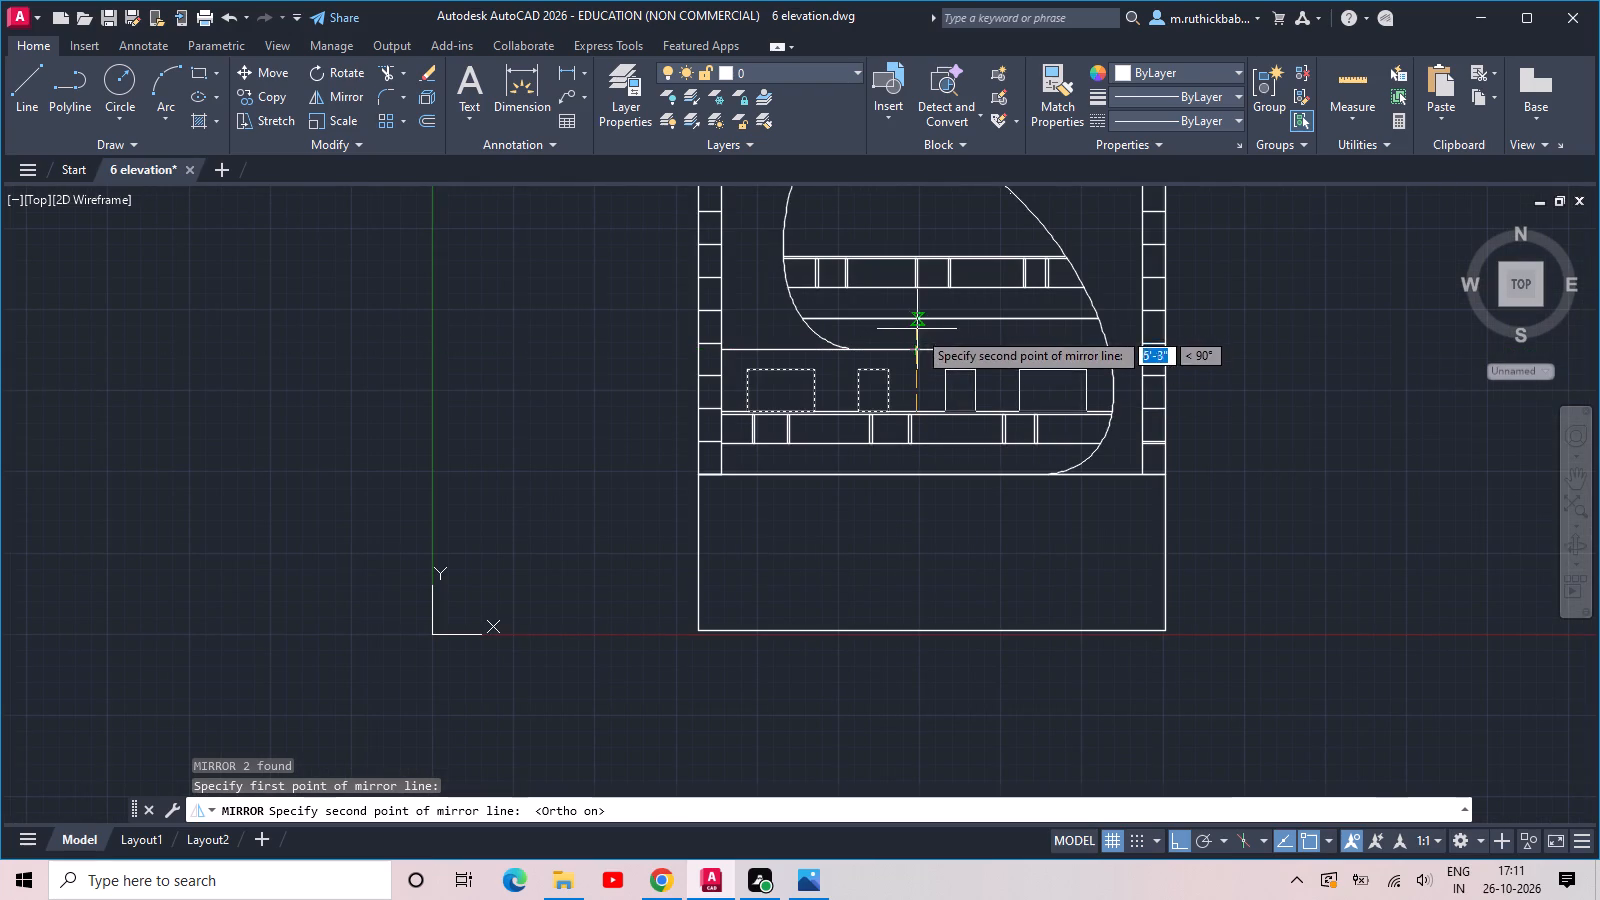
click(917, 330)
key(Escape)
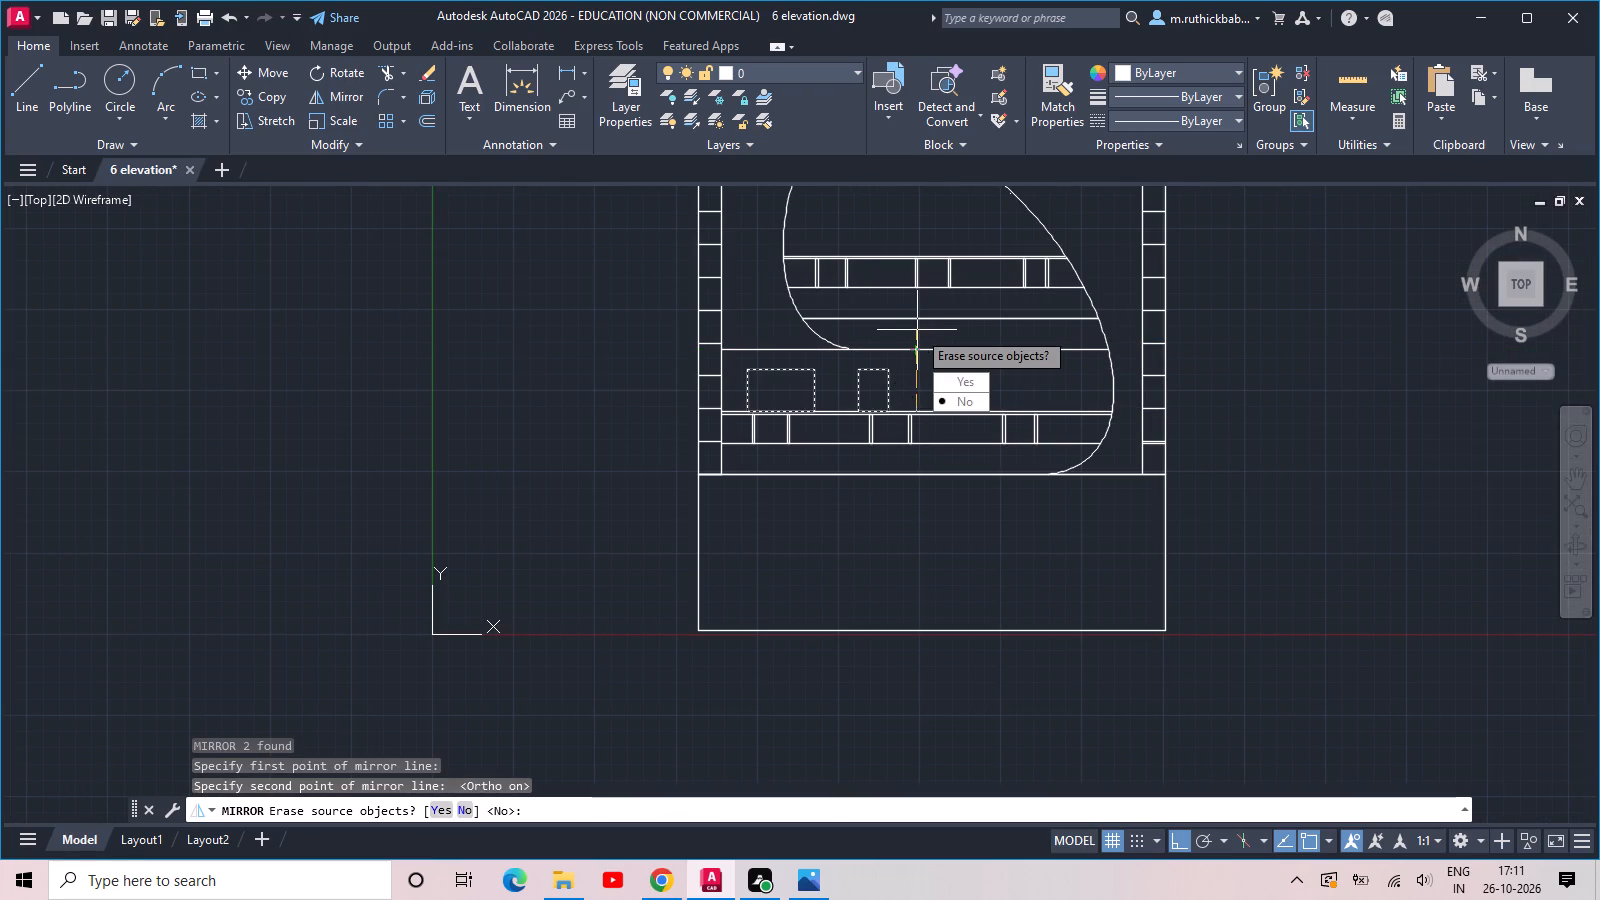
Explode both window rectangles on the lowest floor band into separate lines.
scroll(876, 396, up, 4)
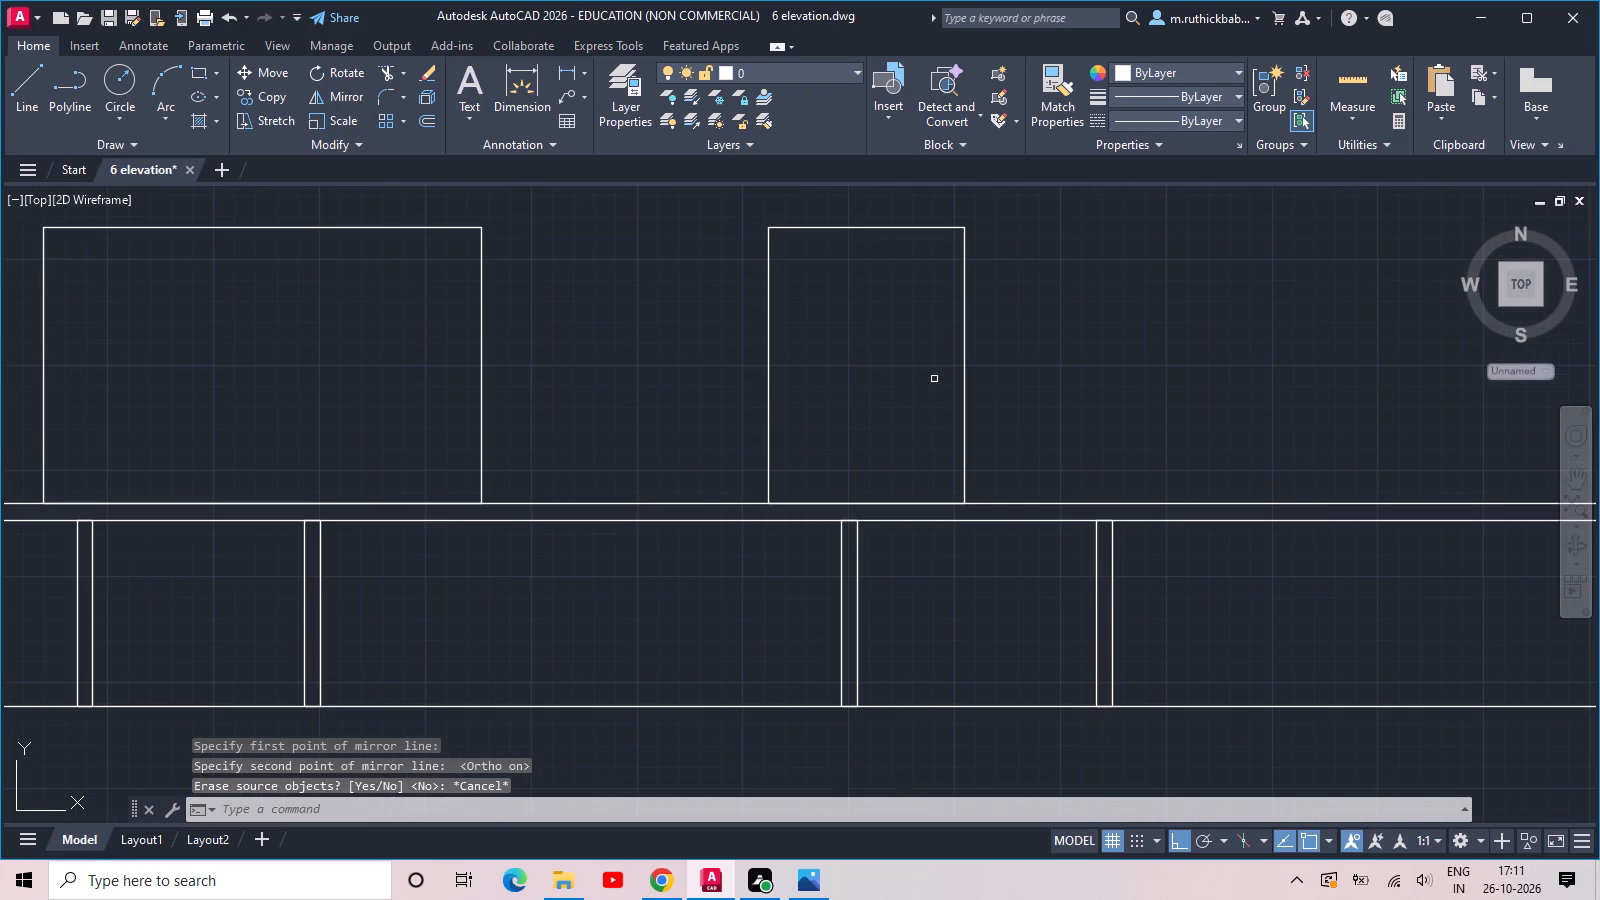
drag(1046, 355, 1012, 355)
click(358, 360)
key(x)
key(space)
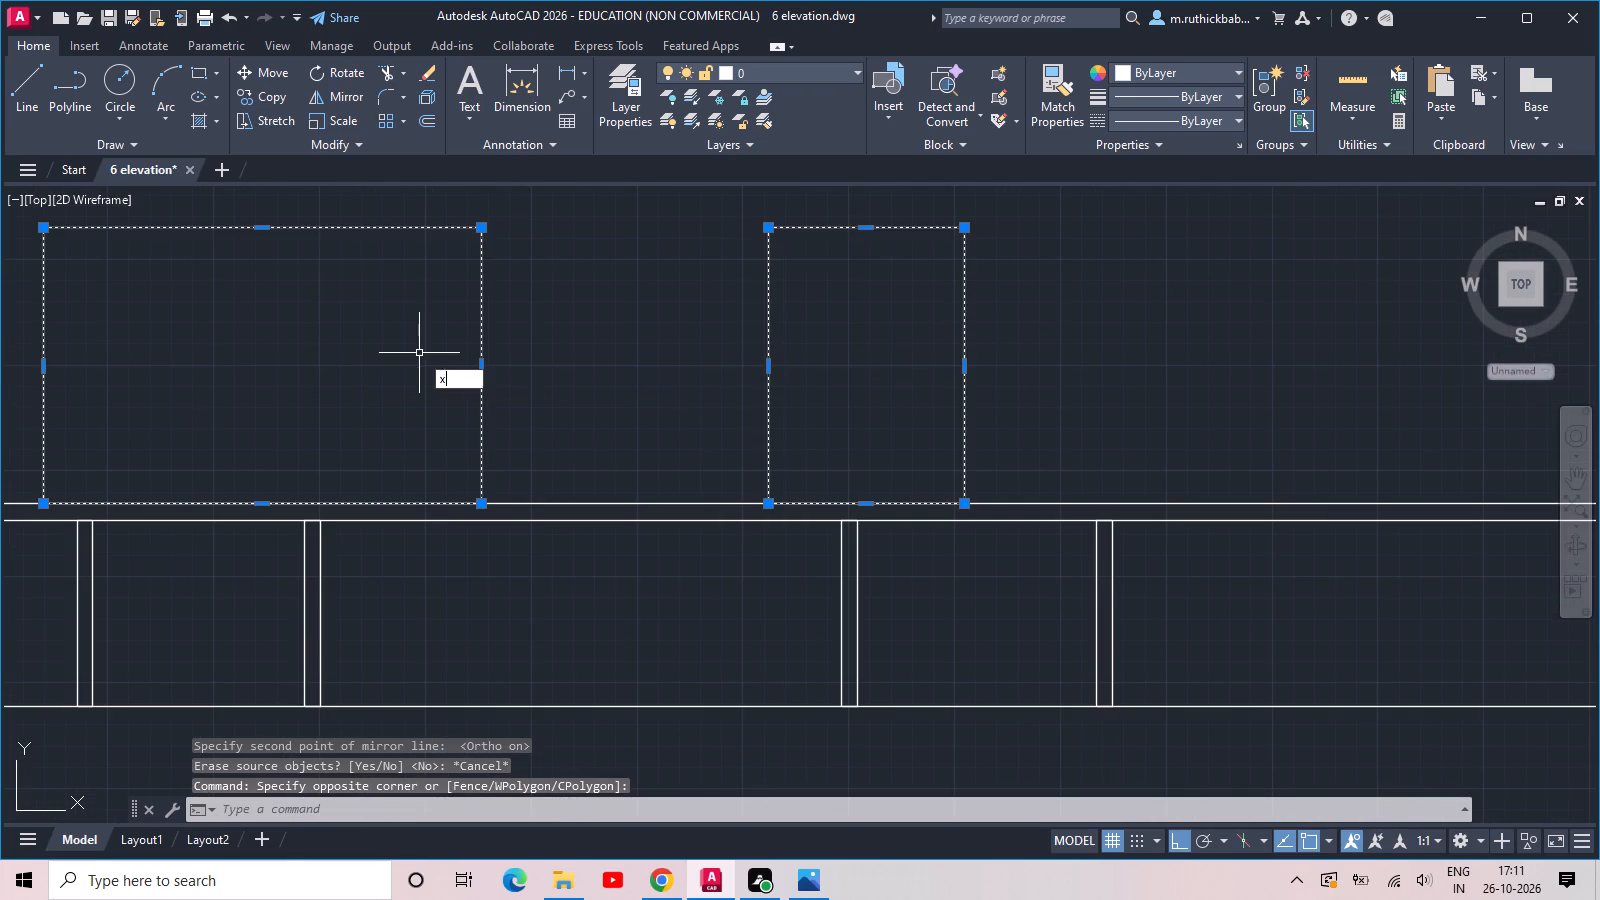
Join the top and two side edges of each window into one open polyline, leaving out the bottom edges.
click(1066, 285)
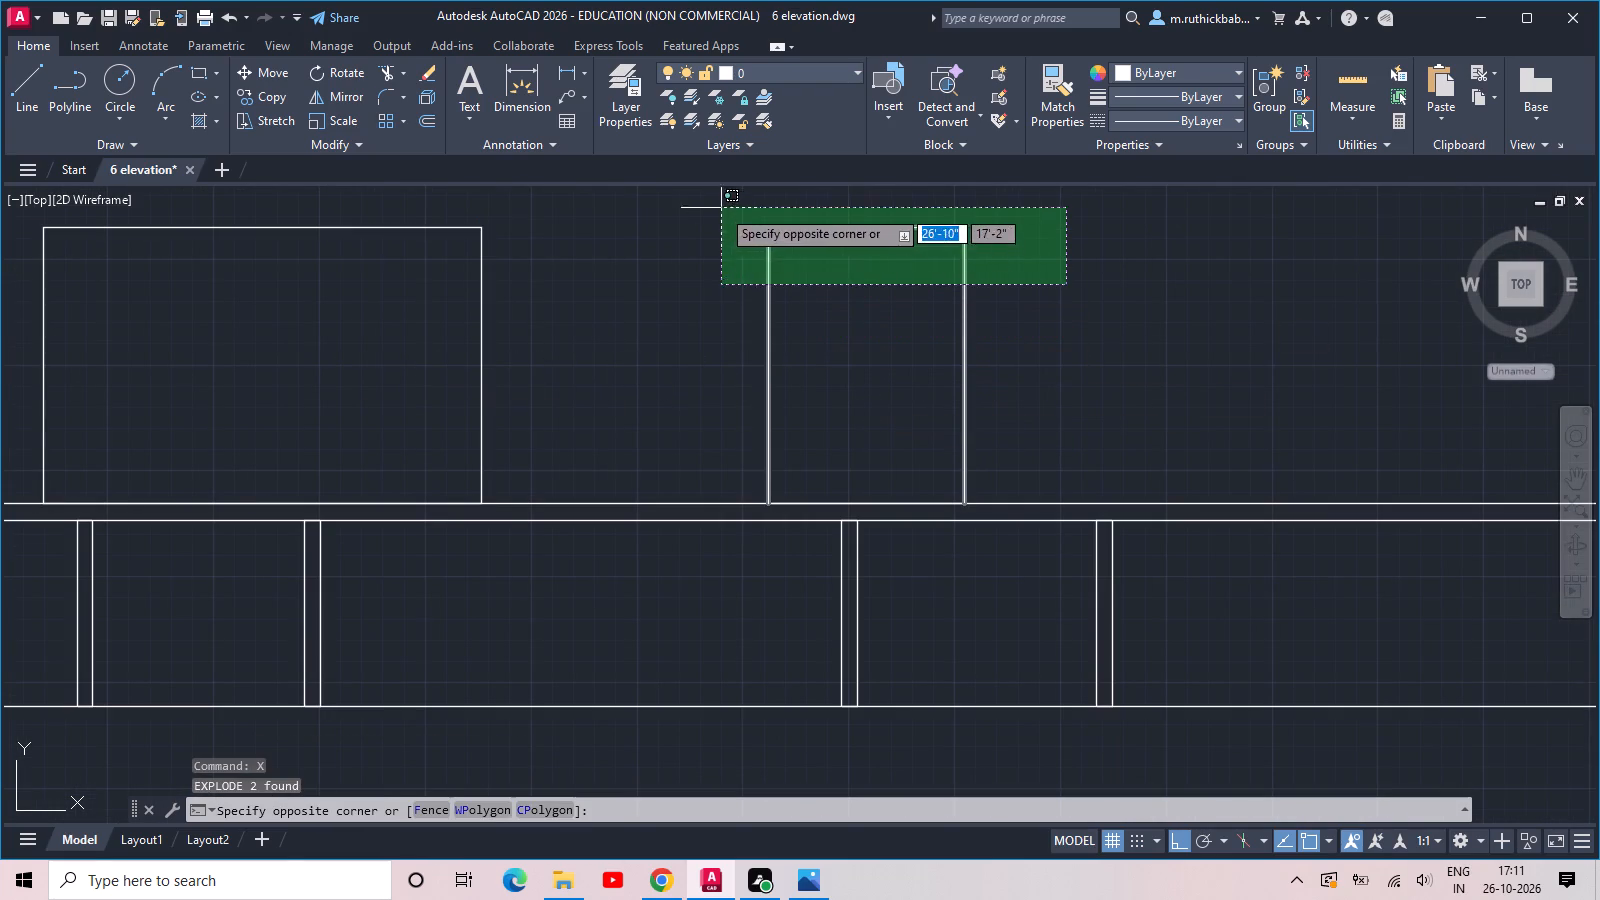
click(721, 208)
text(j)
key(space)
scroll(660, 362, down, 1)
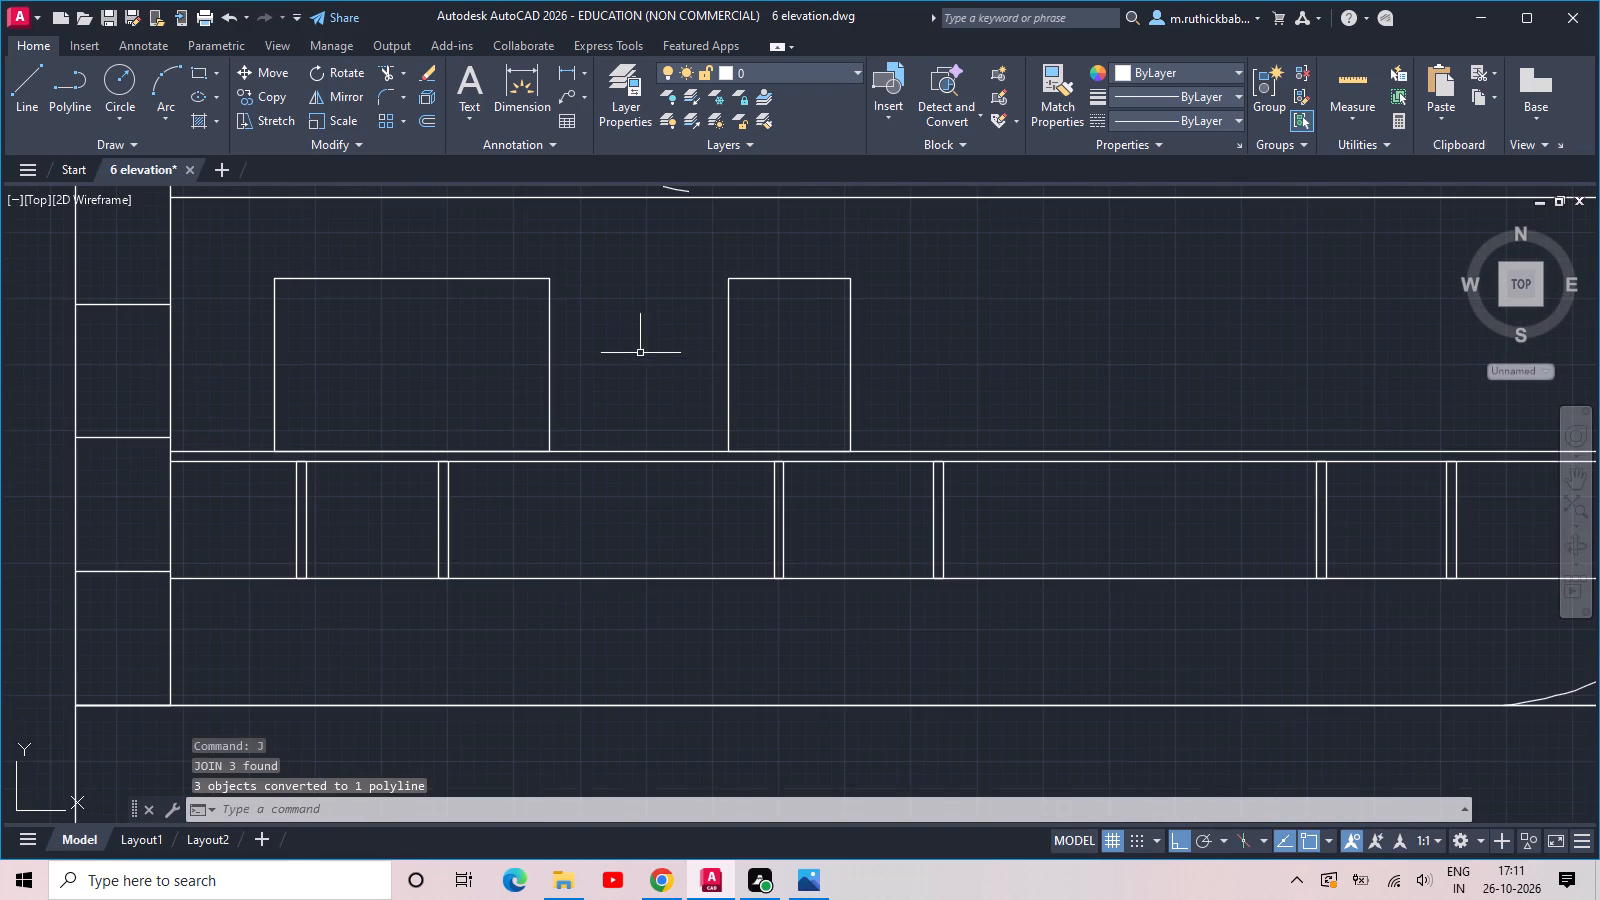
click(640, 353)
click(205, 232)
text(j)
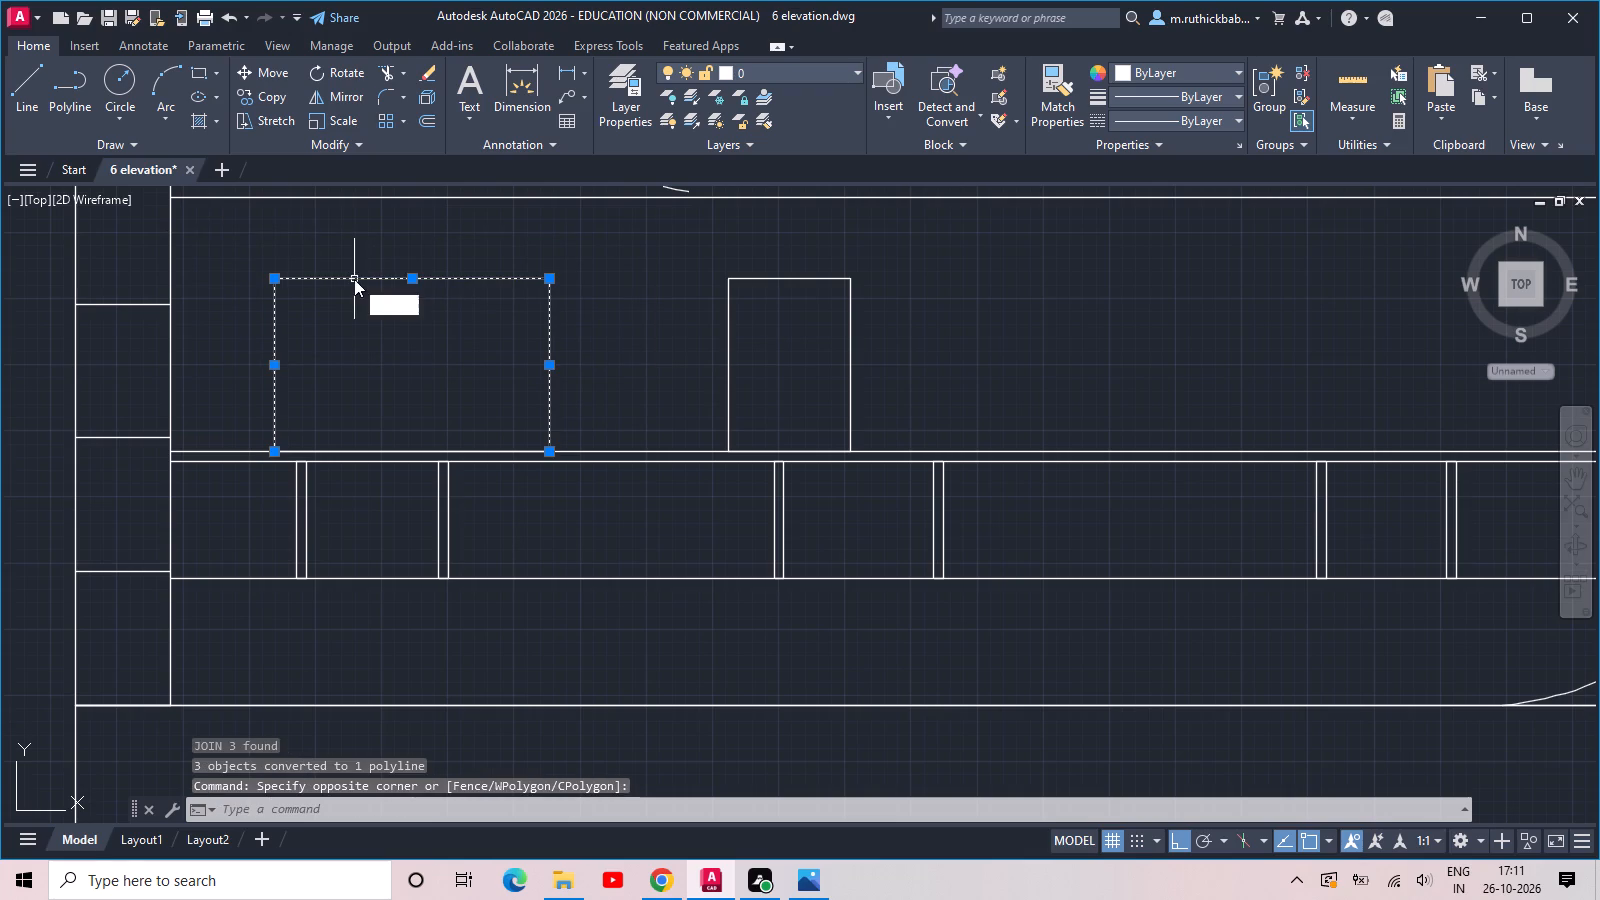
key(space)
Offset the wide and the narrow window outlines inward by 4" to form their frames.
key(o)
key(f)
text(f)
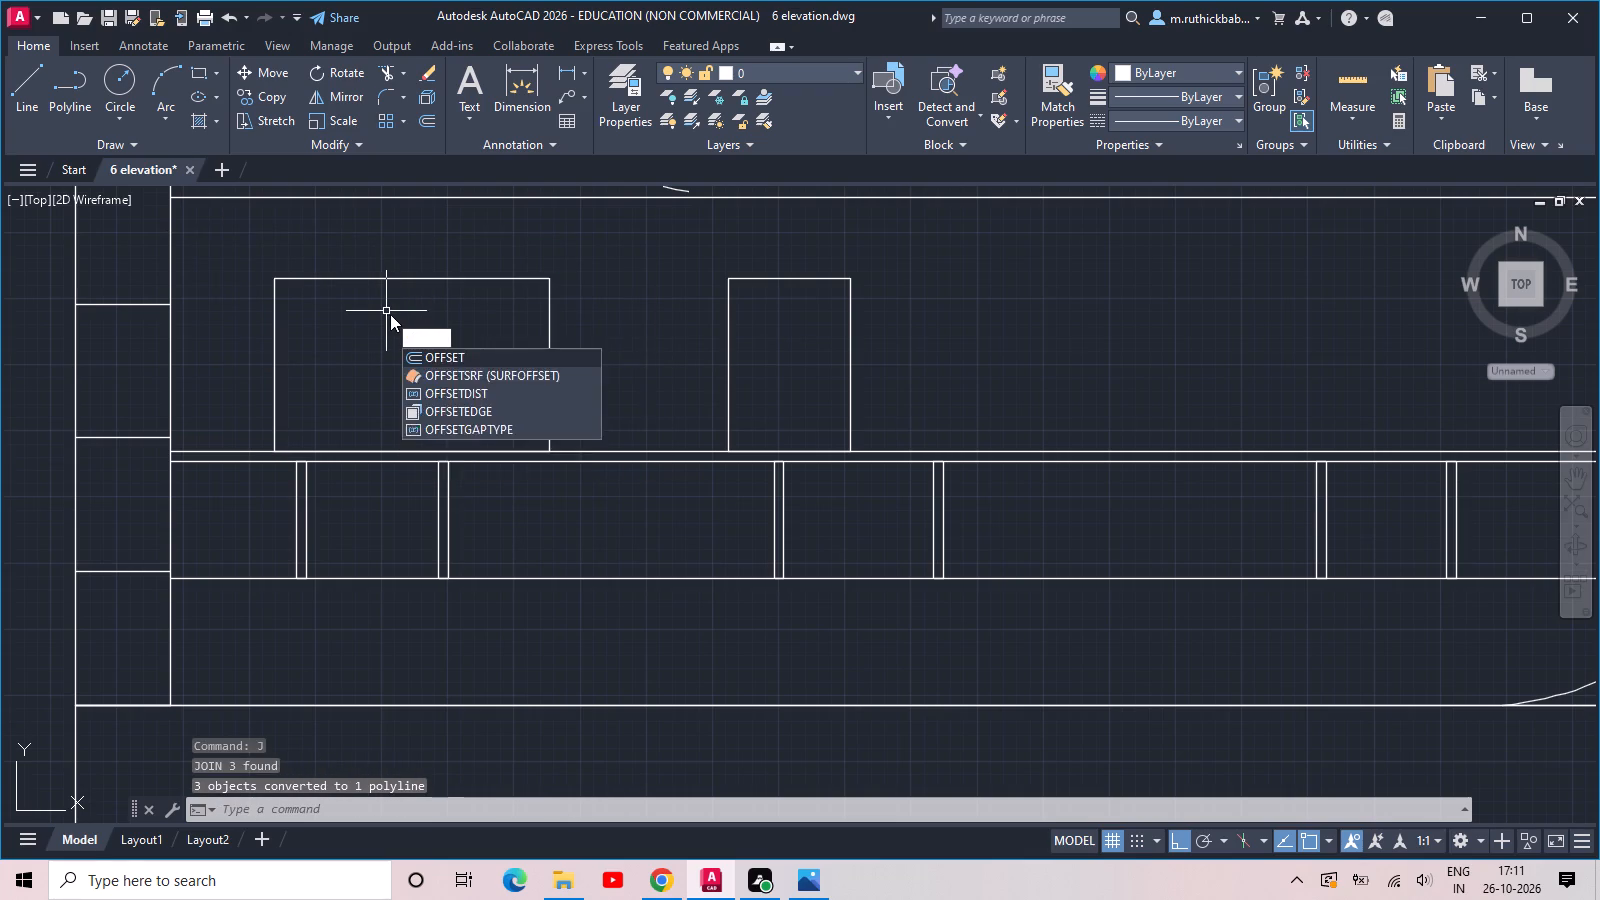
key(space)
key(5)
key(space)
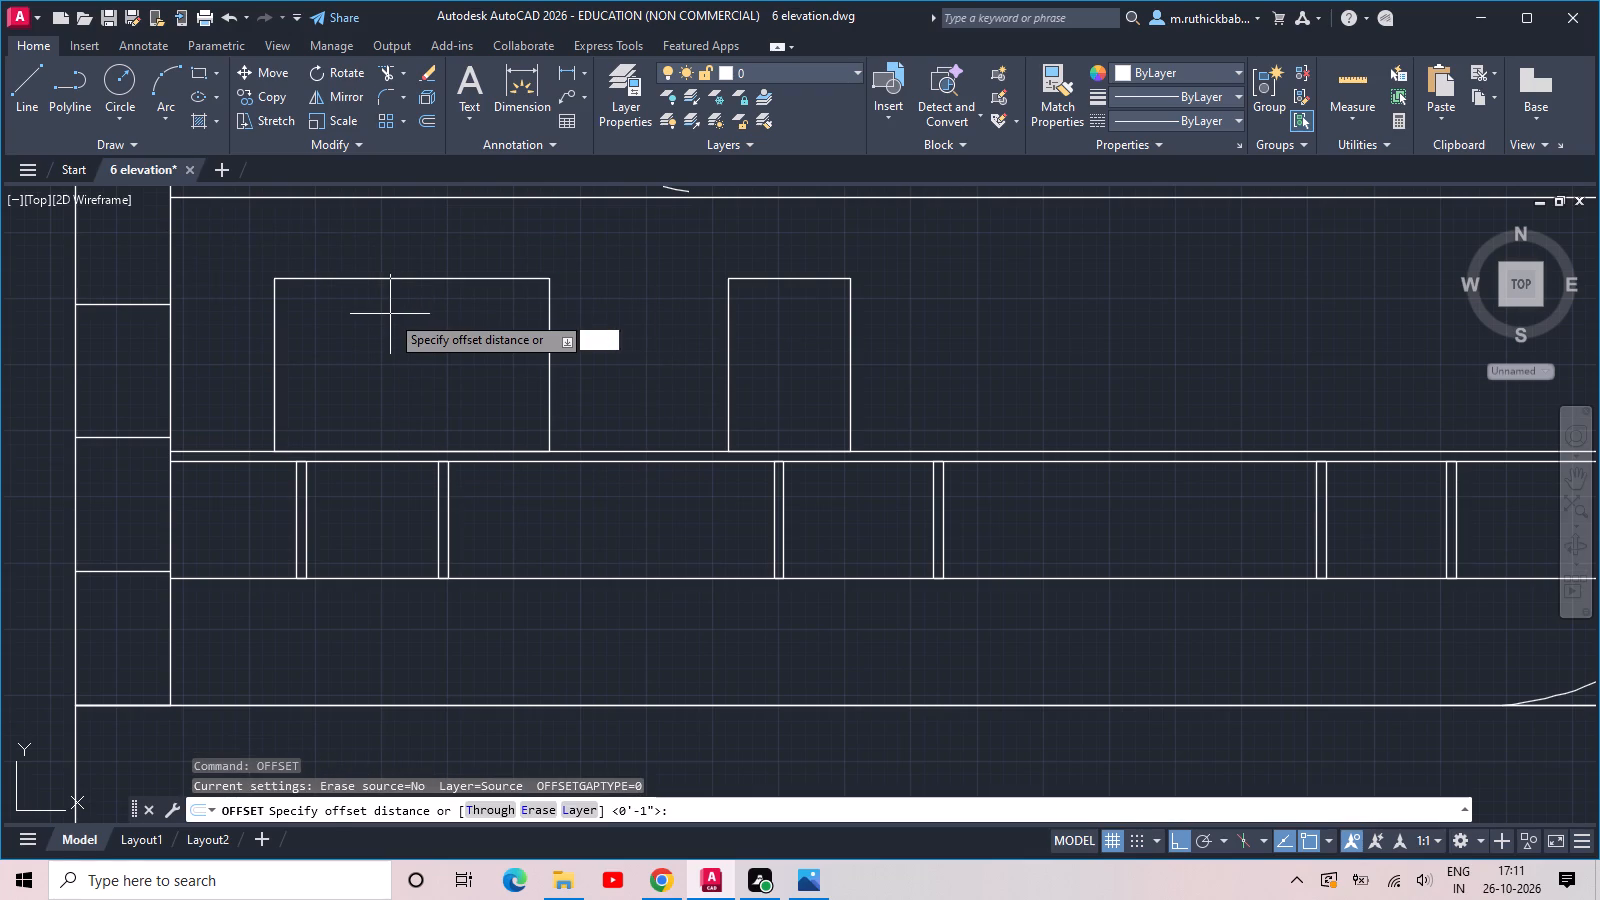
click(415, 277)
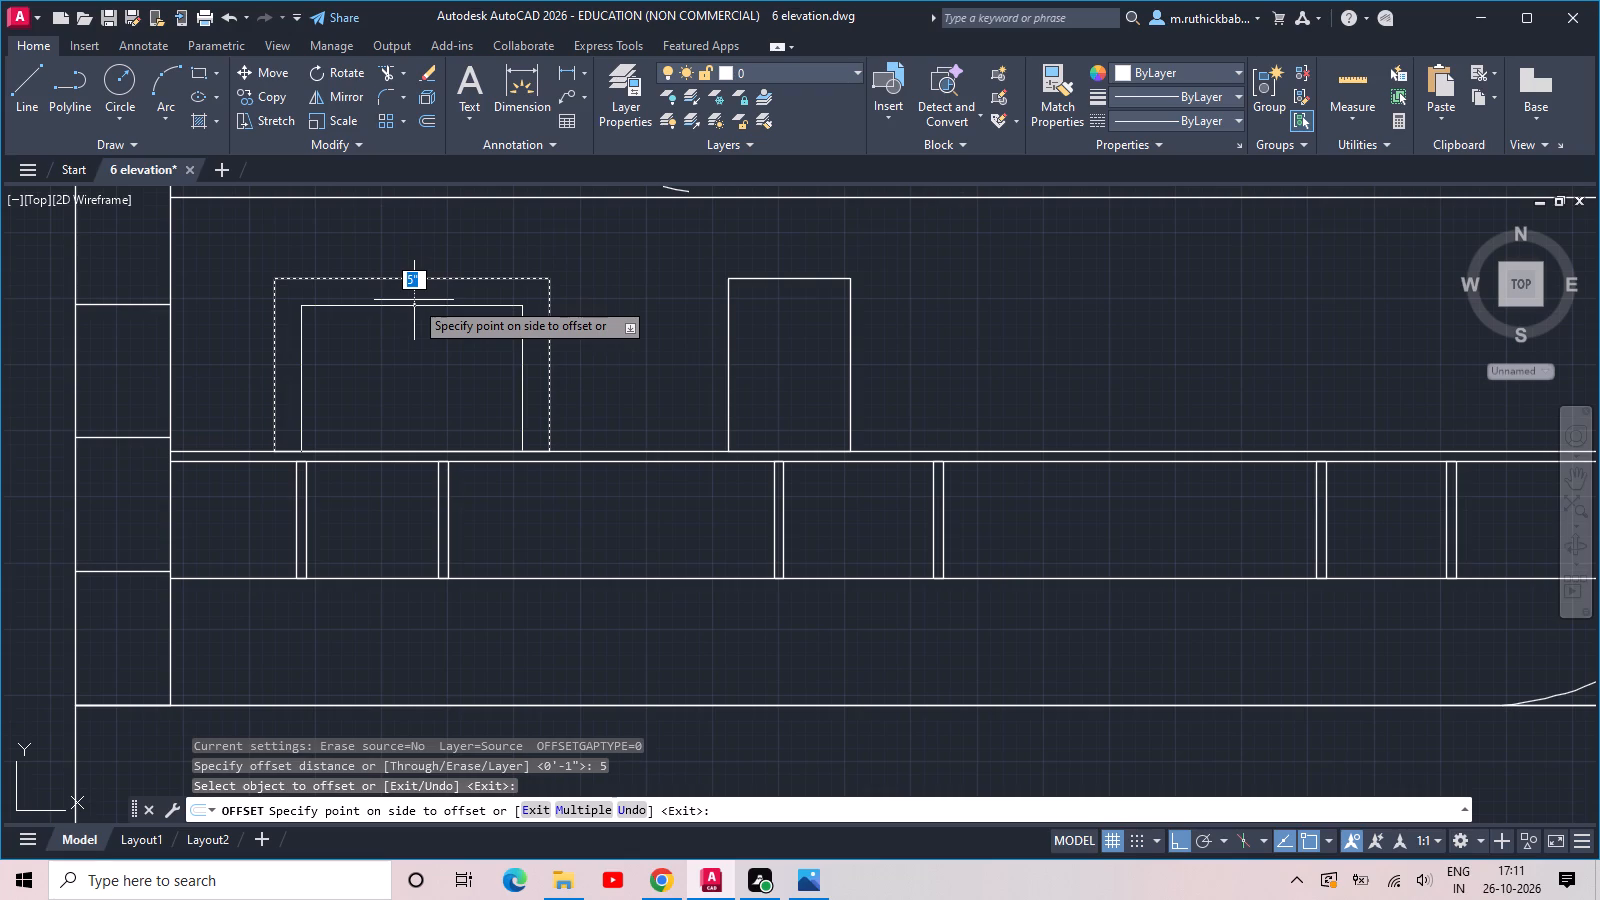
key(3)
key(BackSpace)
key(BackSpace)
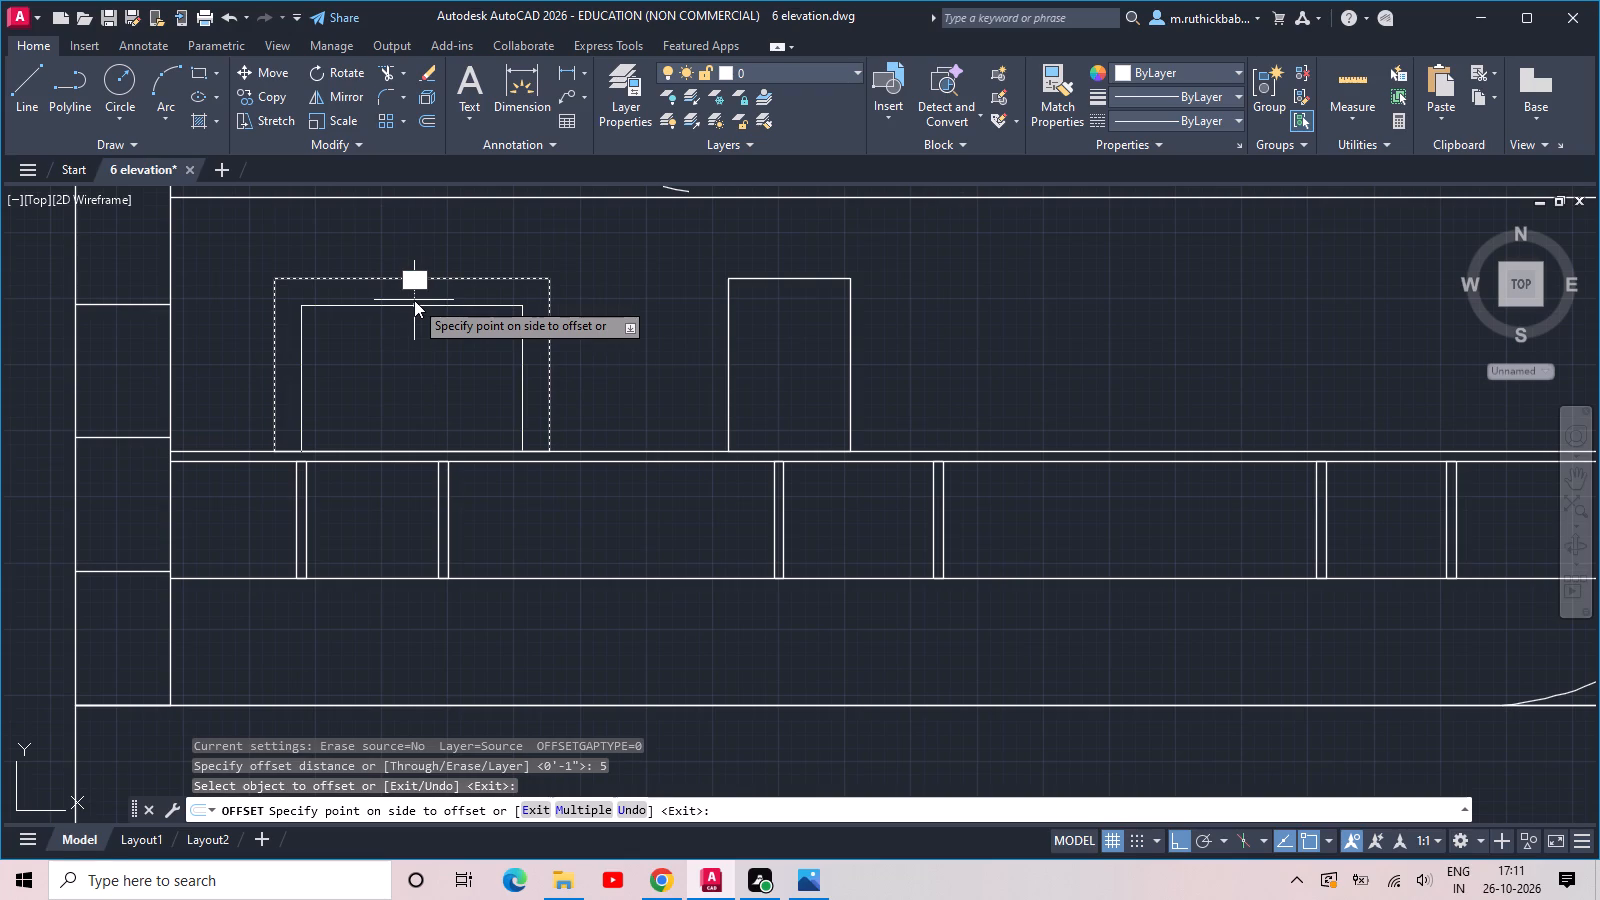
text(4)
key(space)
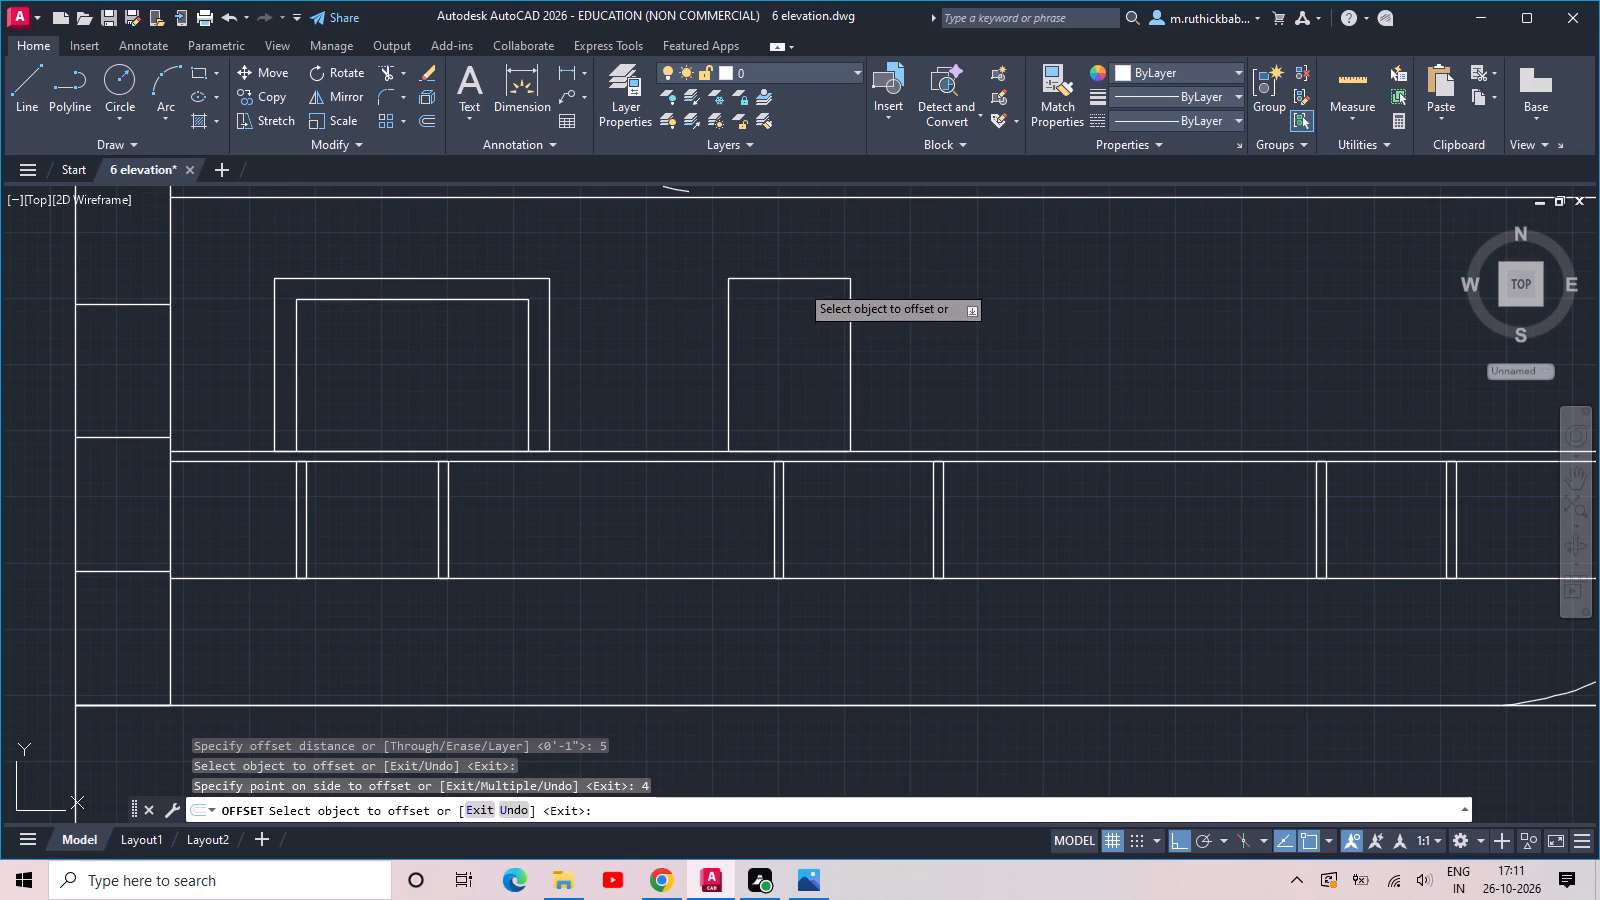
click(799, 281)
text(4)
key(space)
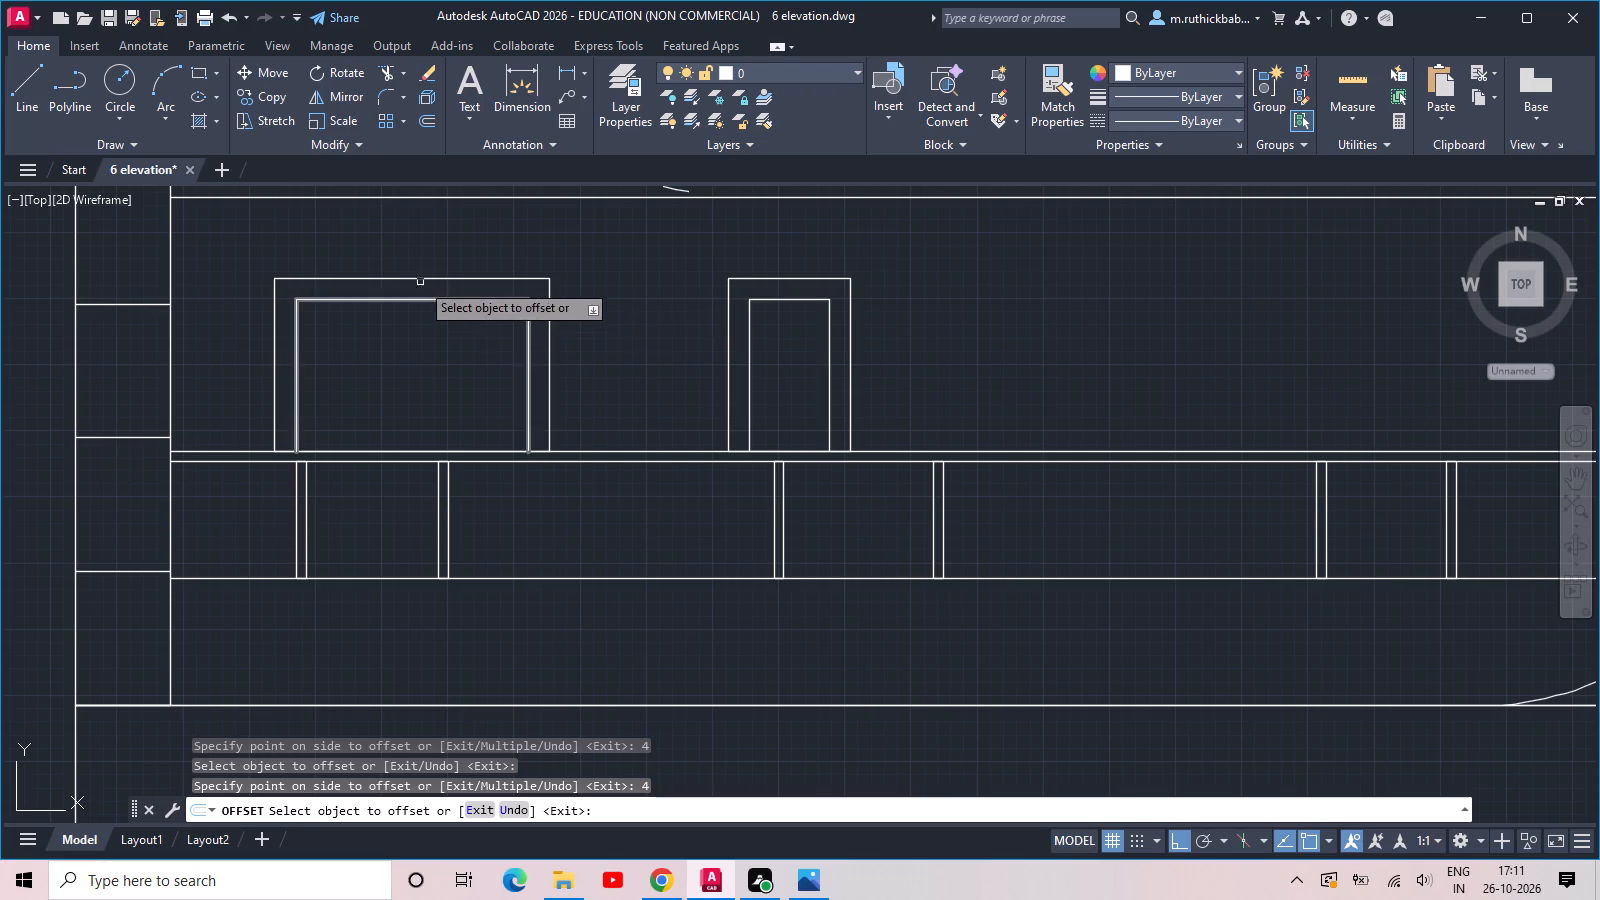
key(Escape)
Draw a lintel rectangle about 5' wide and 5" high on top of the wide window, overhanging both sides.
text(re)
text(c)
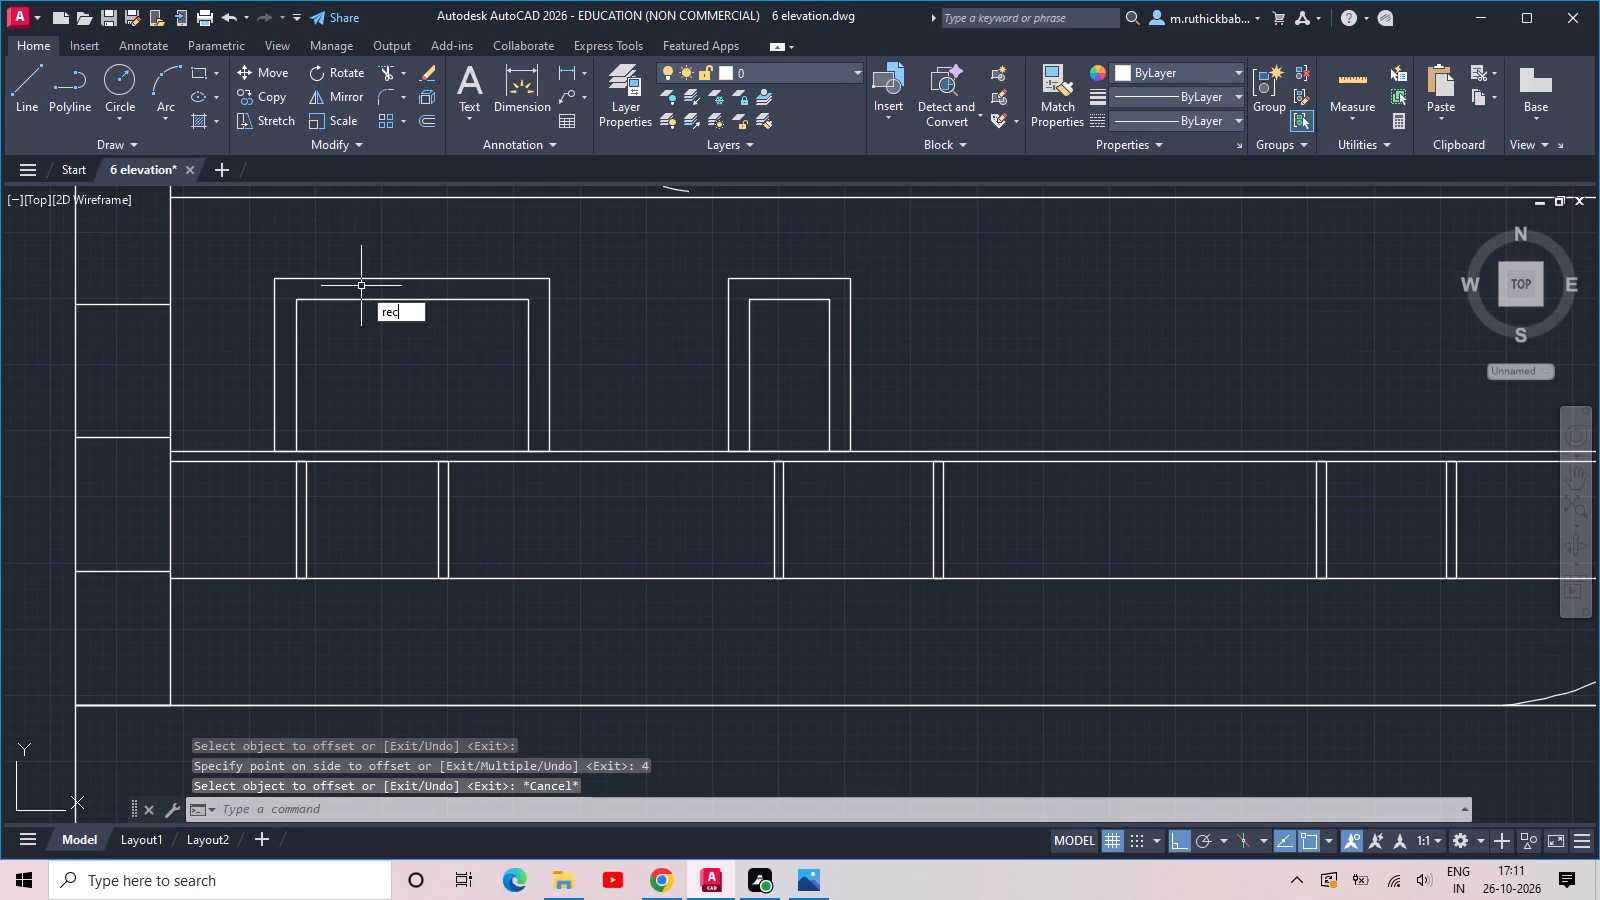
key(space)
click(252, 279)
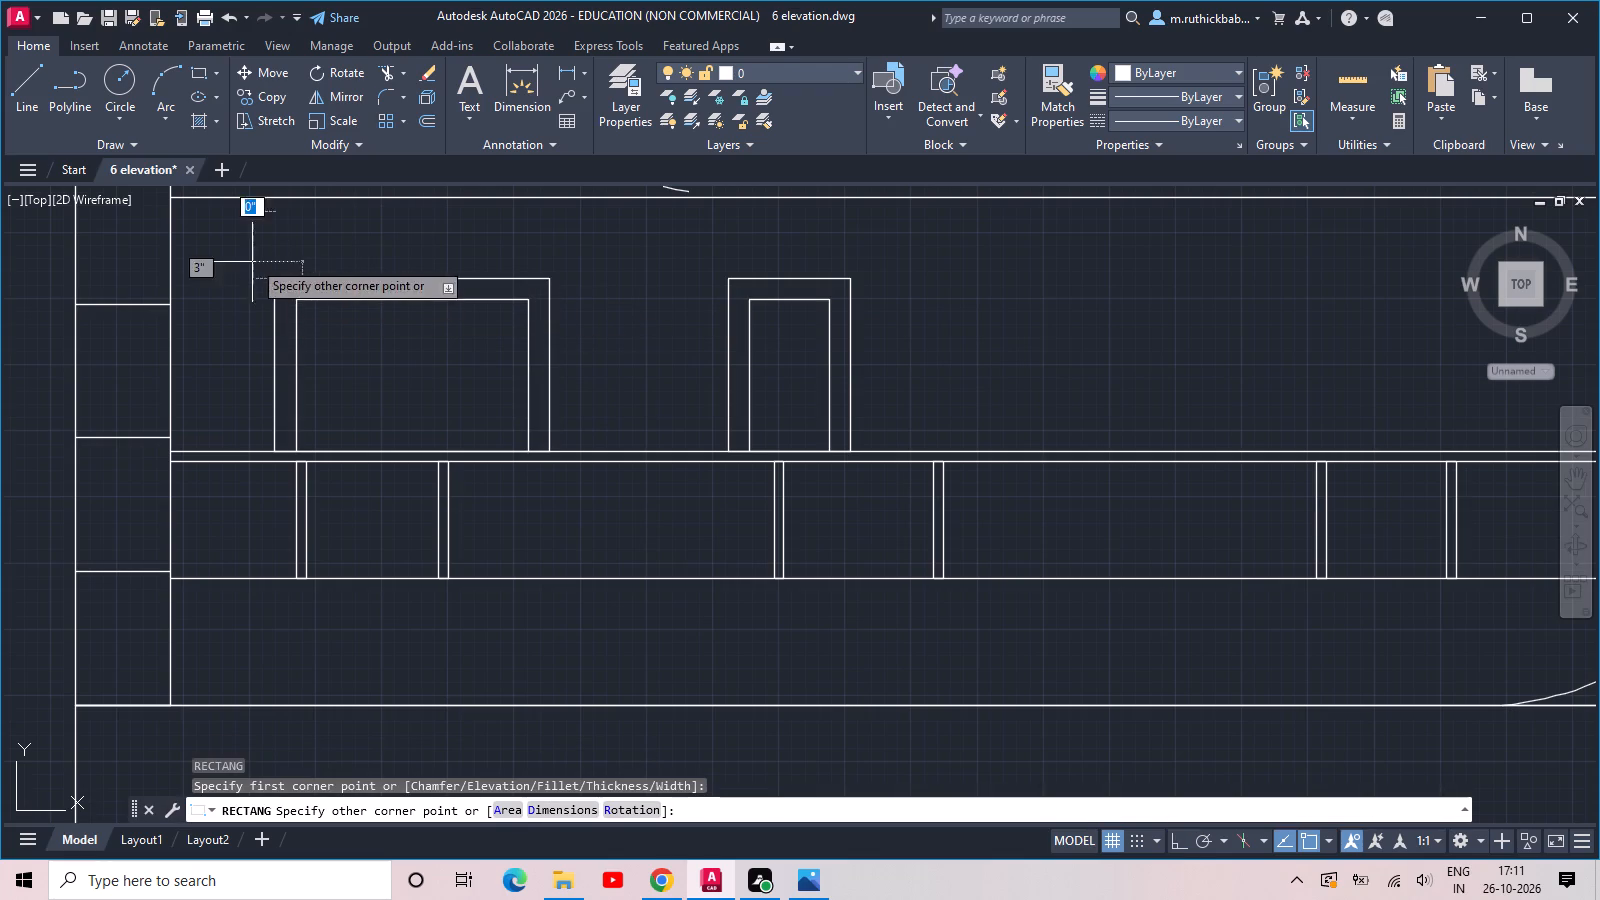
click(568, 252)
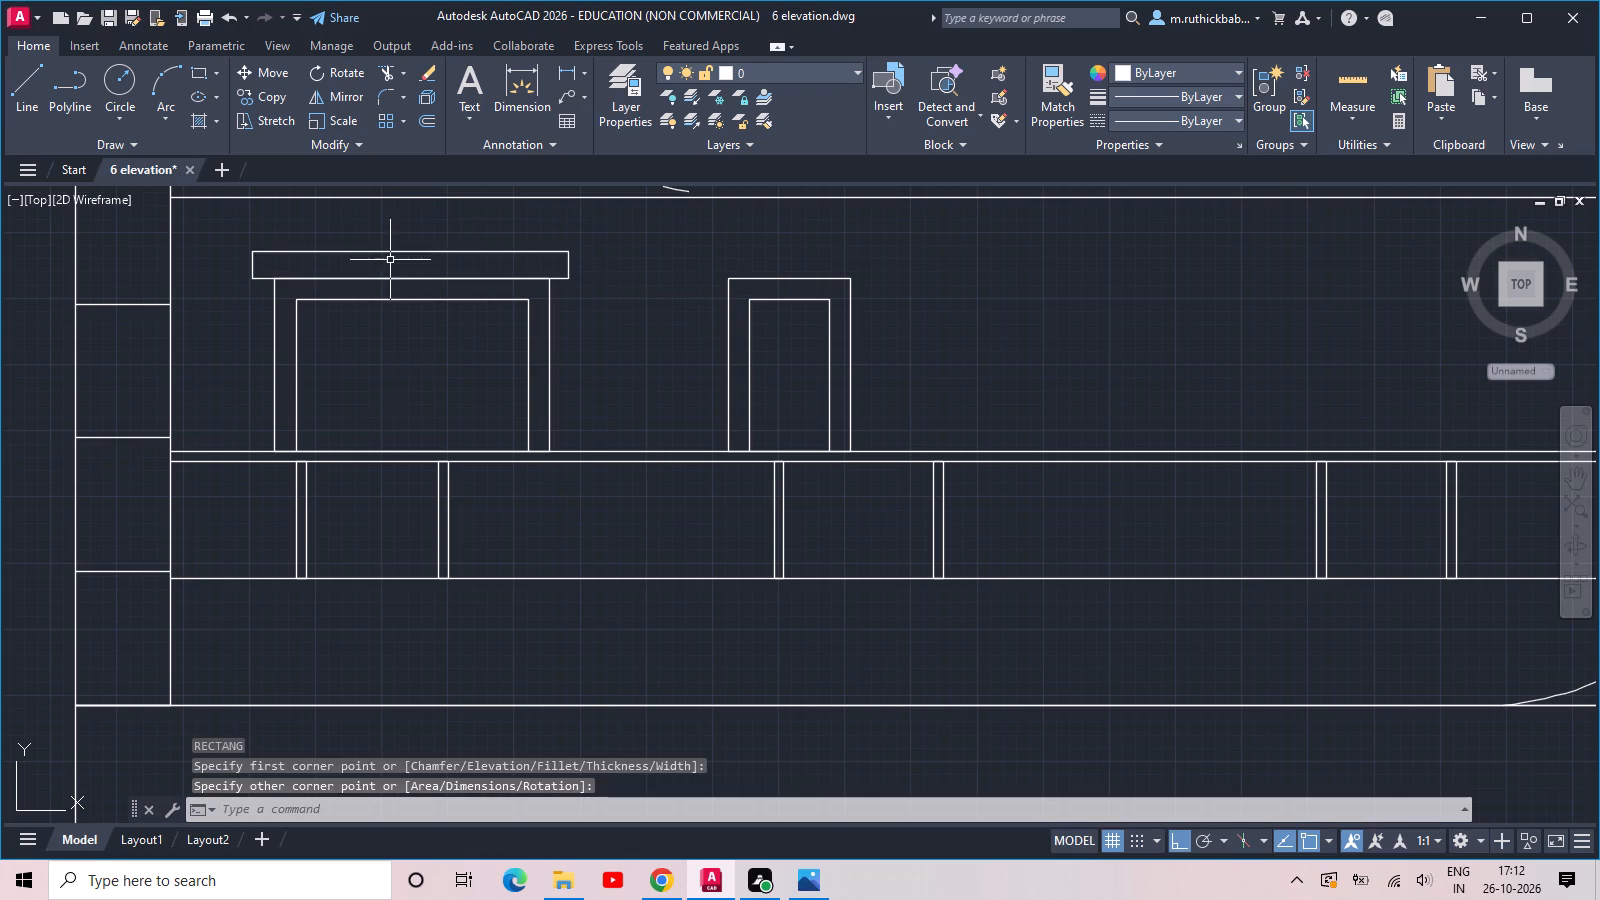
Offset the lintel rectangle above the wide window inward by 1".
scroll(388, 260, up, 1)
click(402, 261)
click(358, 212)
key(Escape)
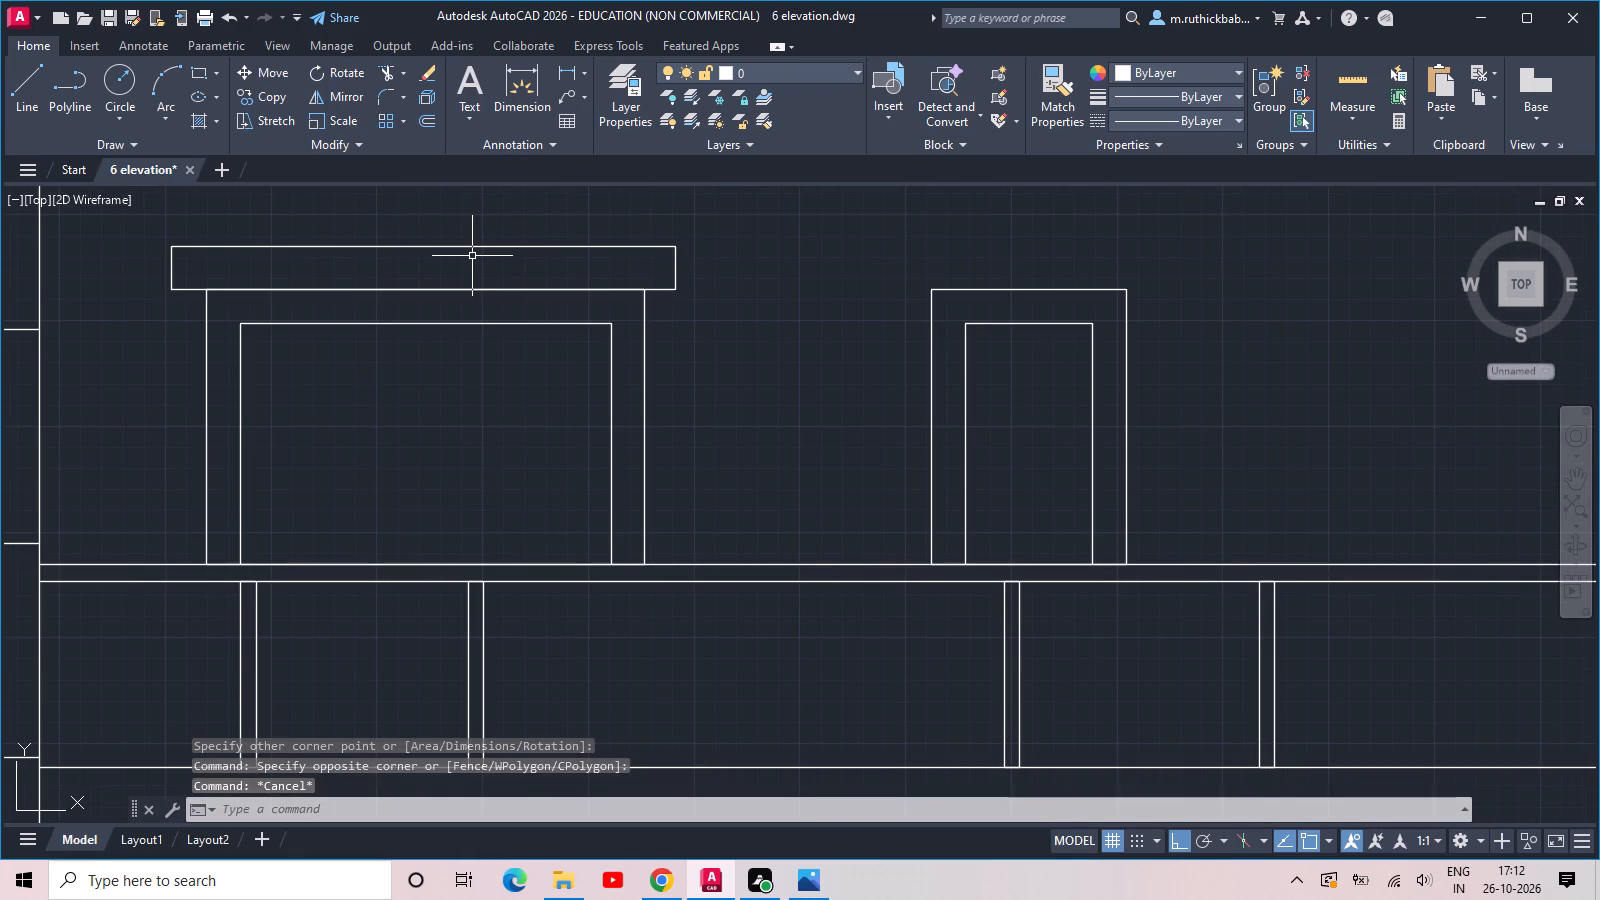
text(off)
key(space)
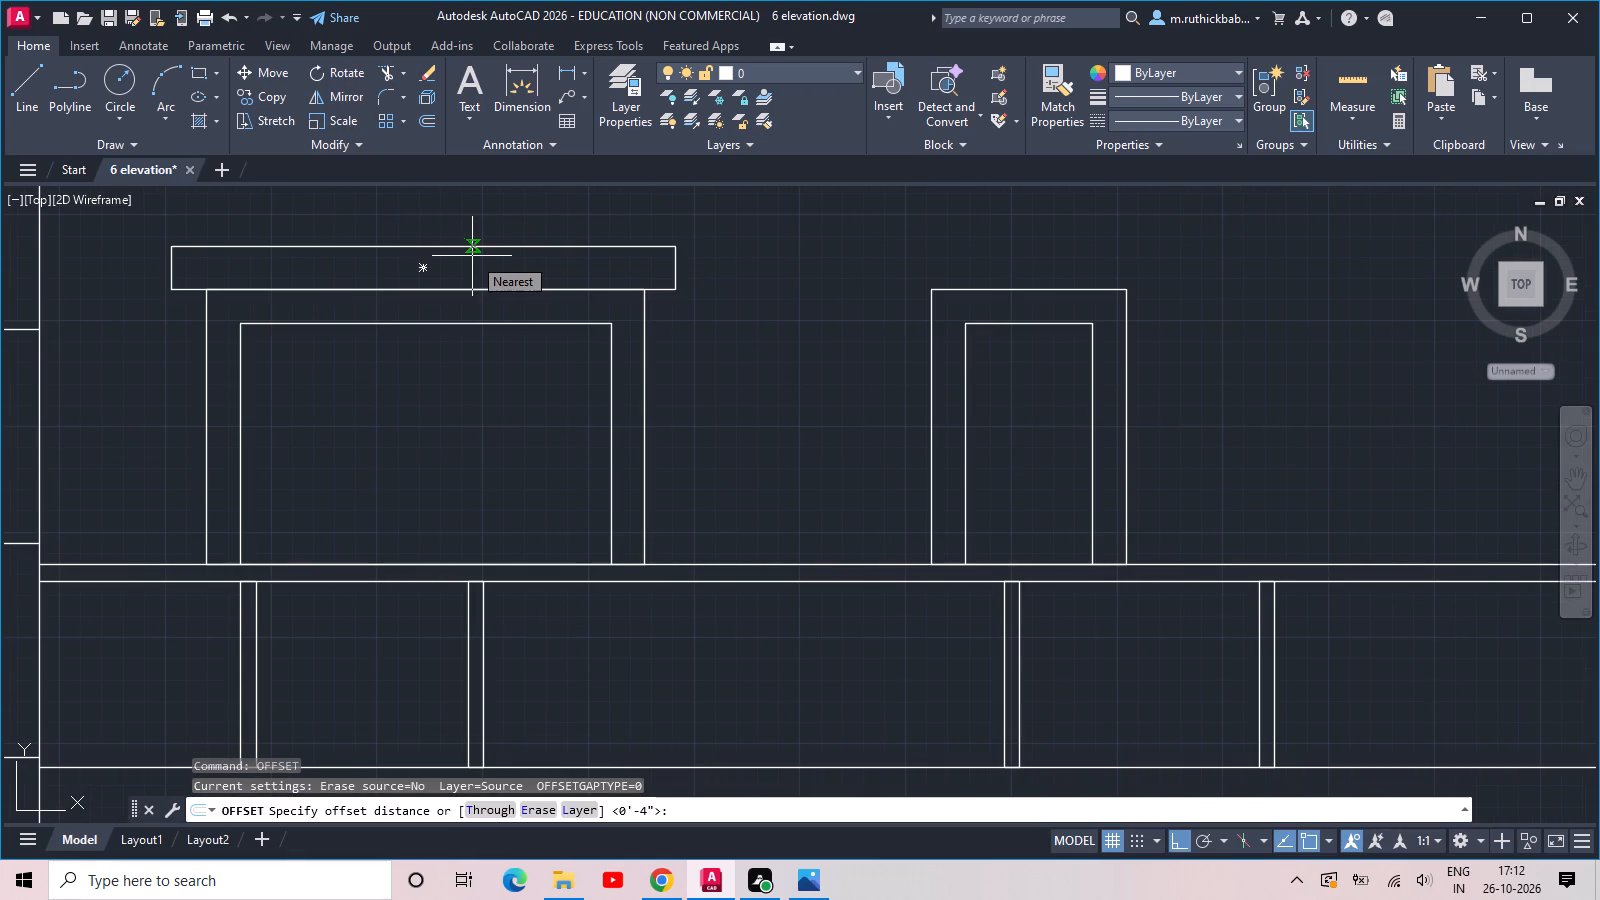
text(2)
key(space)
click(480, 247)
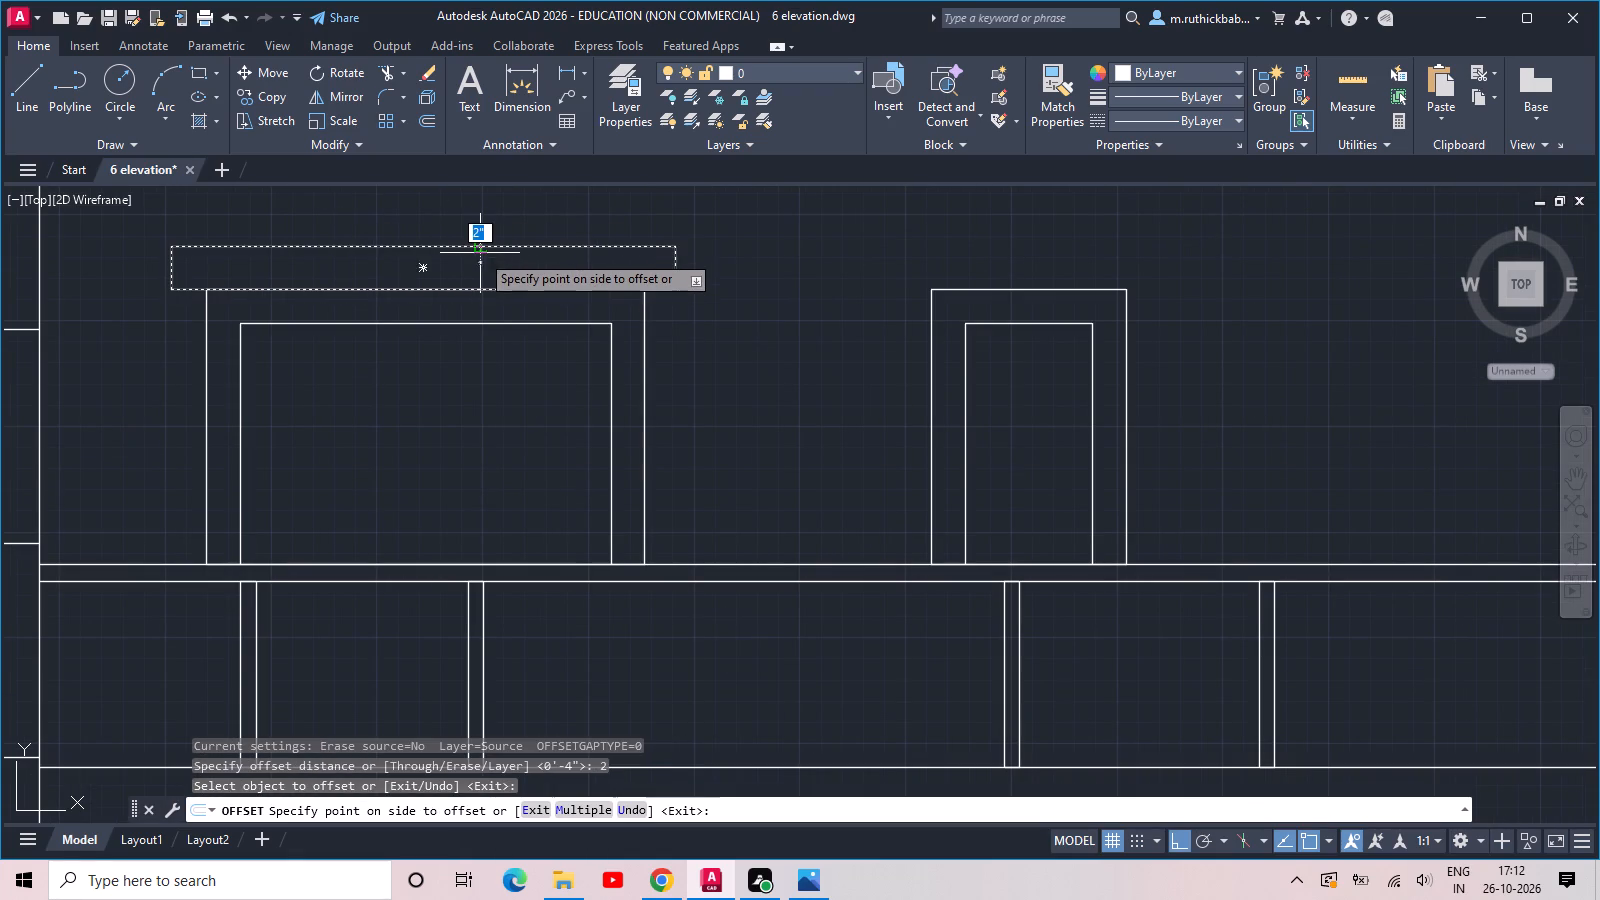
text(1)
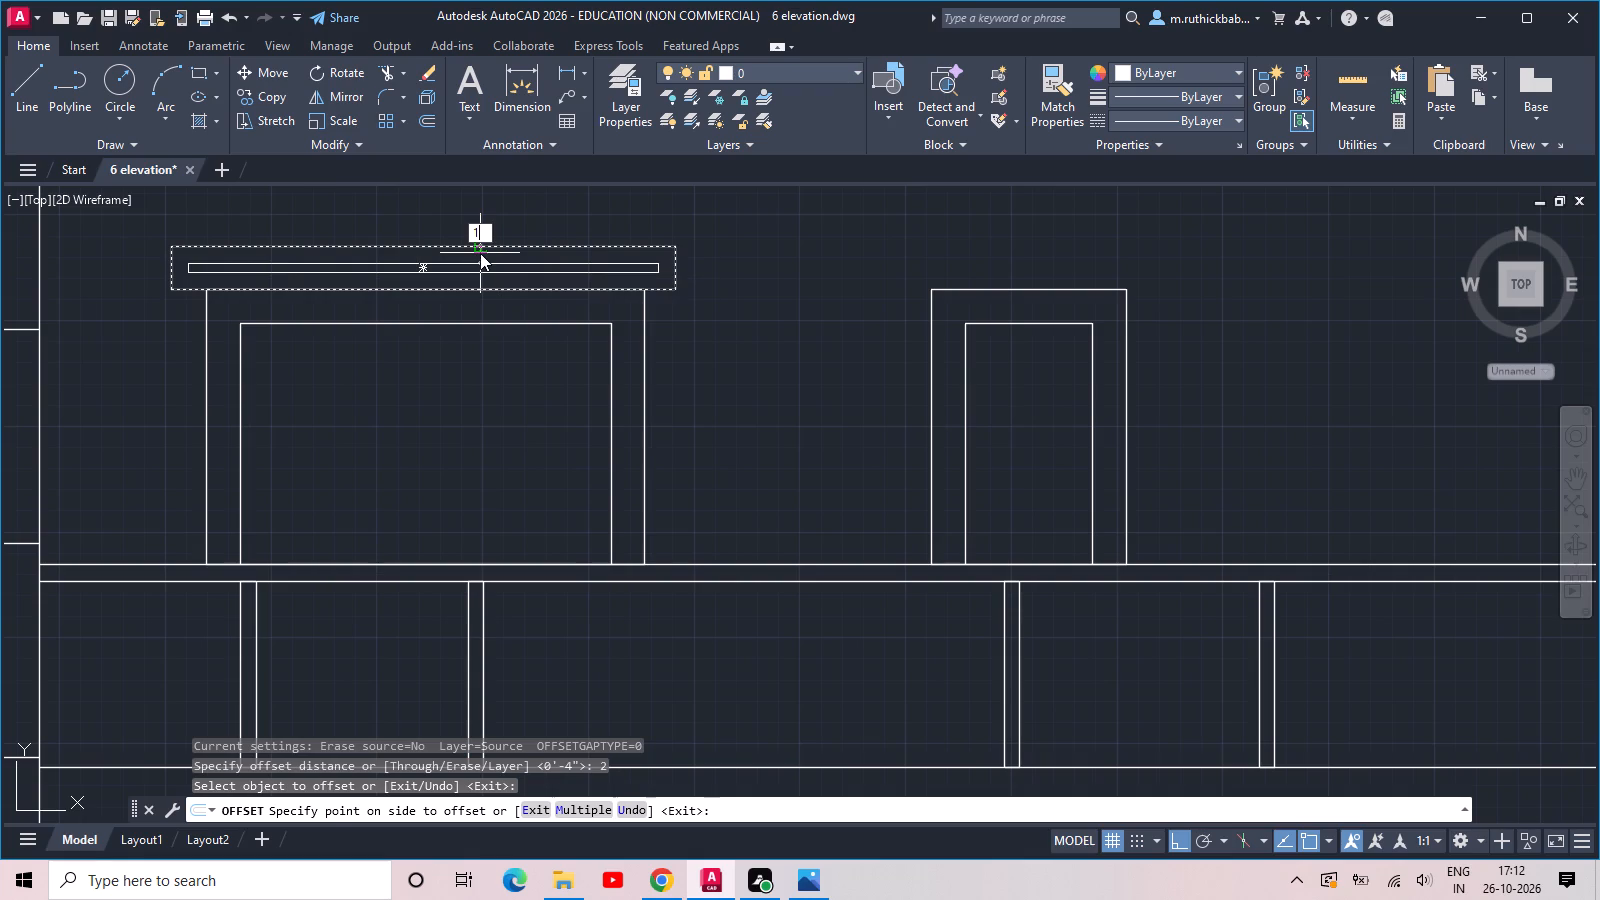
key(space)
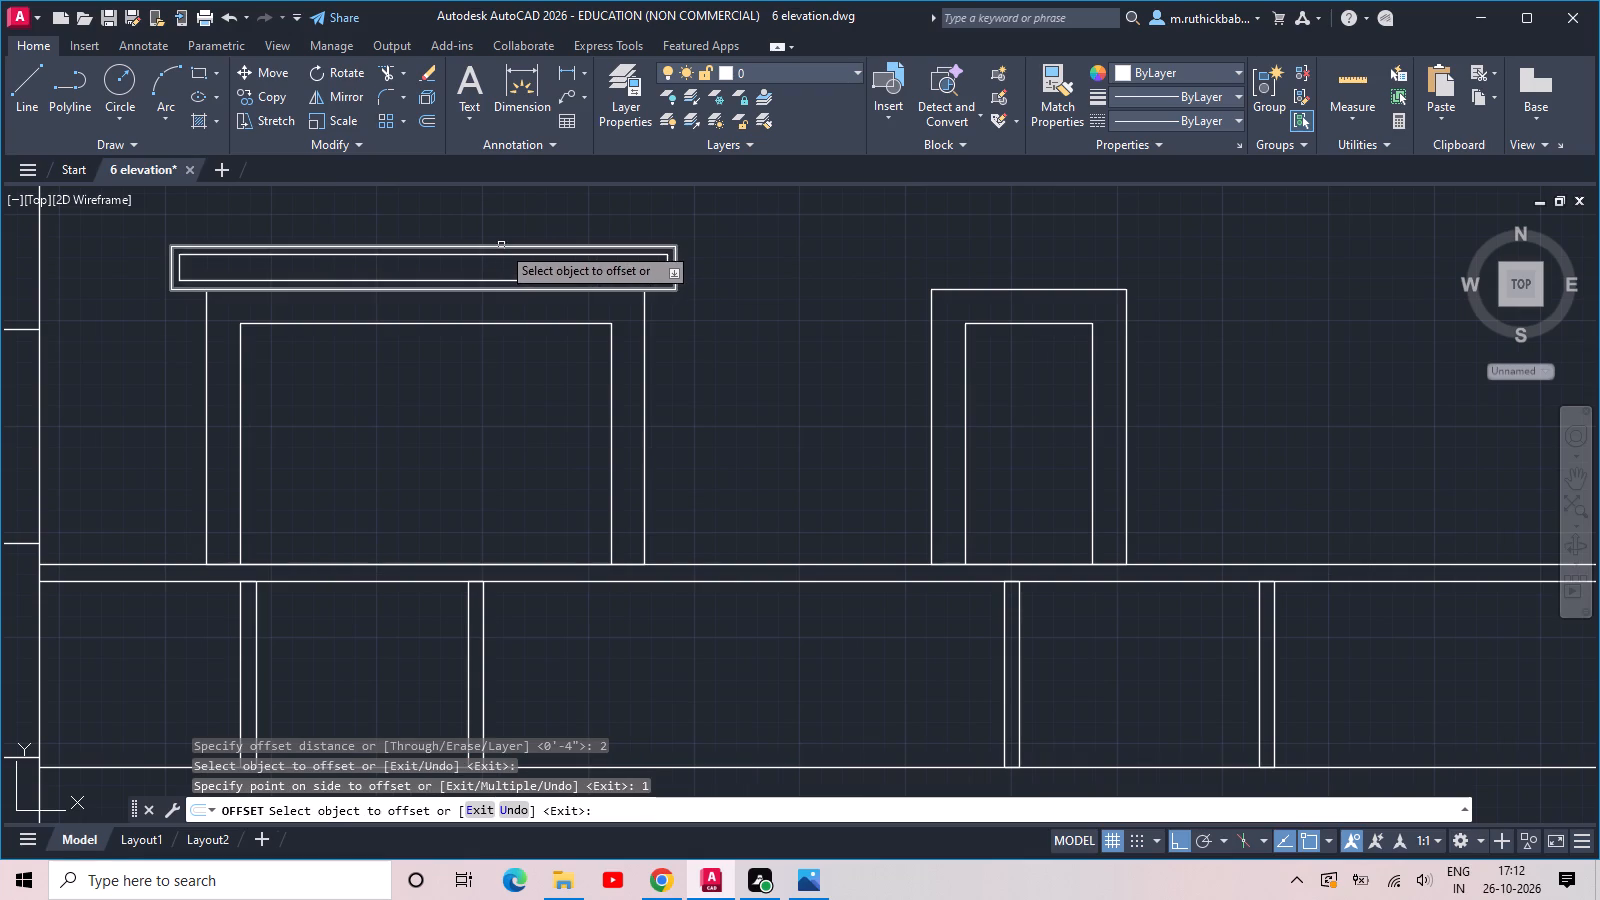
click(501, 245)
key(Escape)
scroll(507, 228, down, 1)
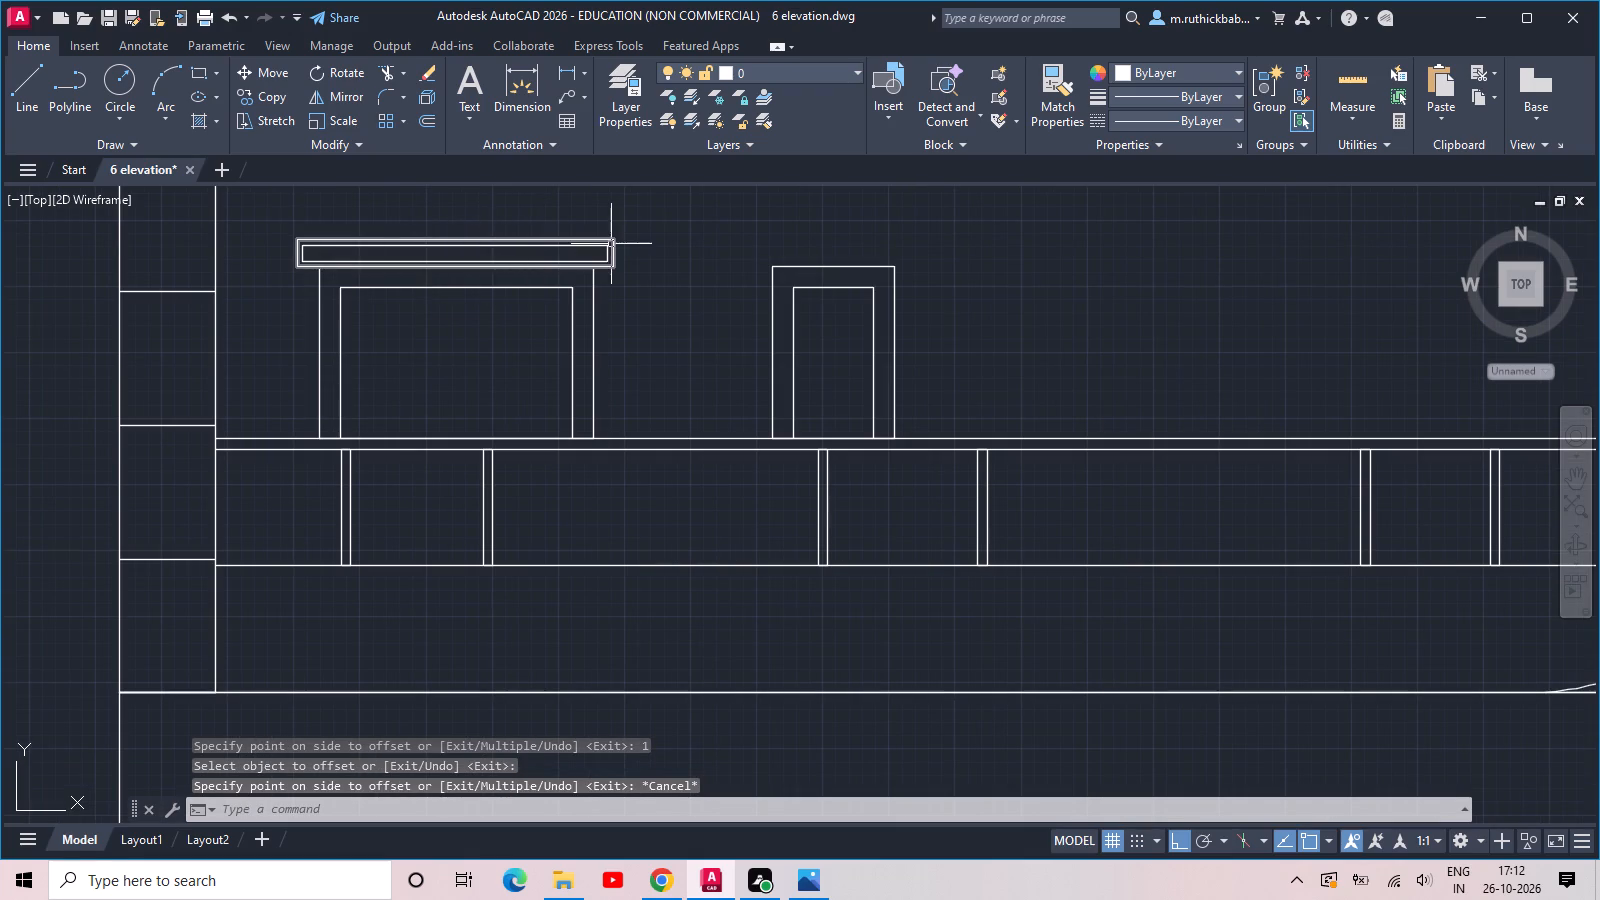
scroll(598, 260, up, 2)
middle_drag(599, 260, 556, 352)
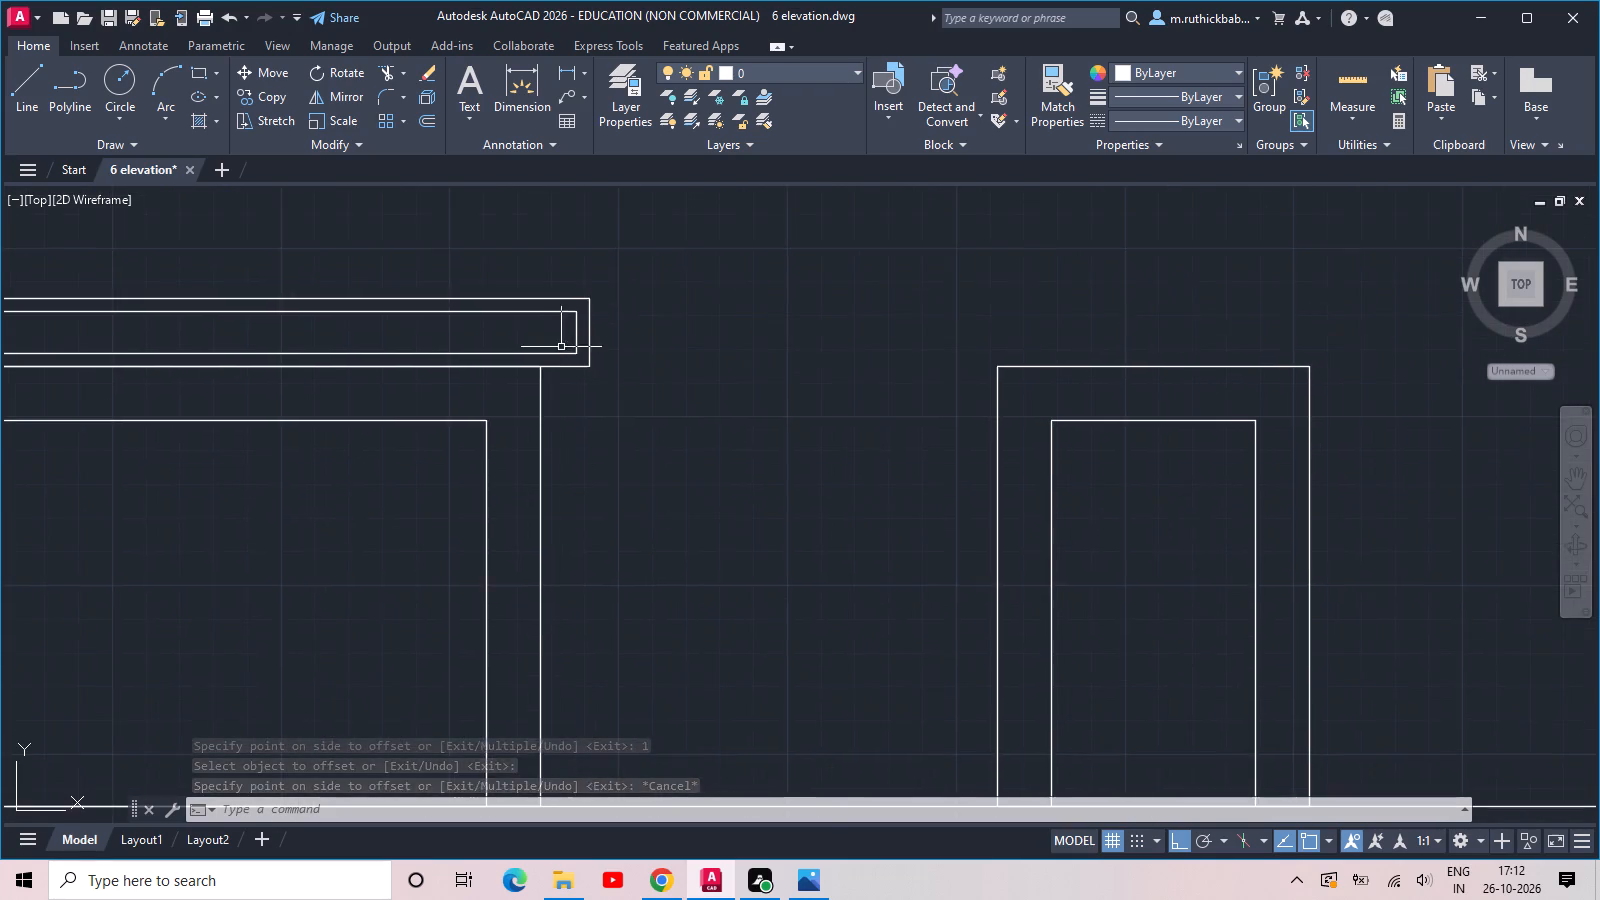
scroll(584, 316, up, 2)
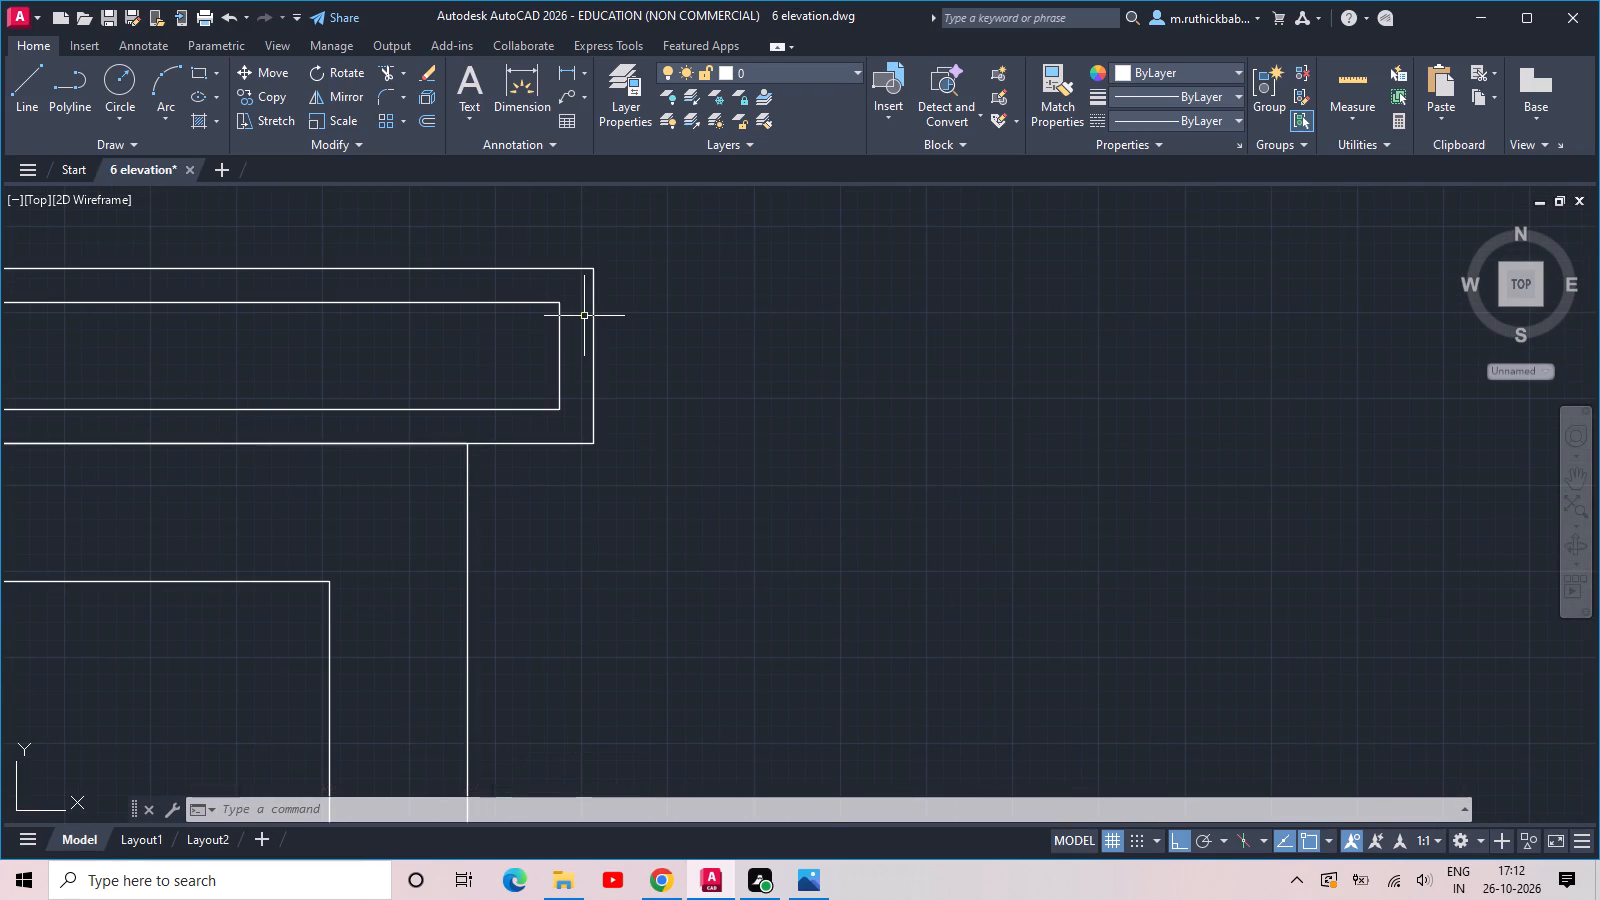
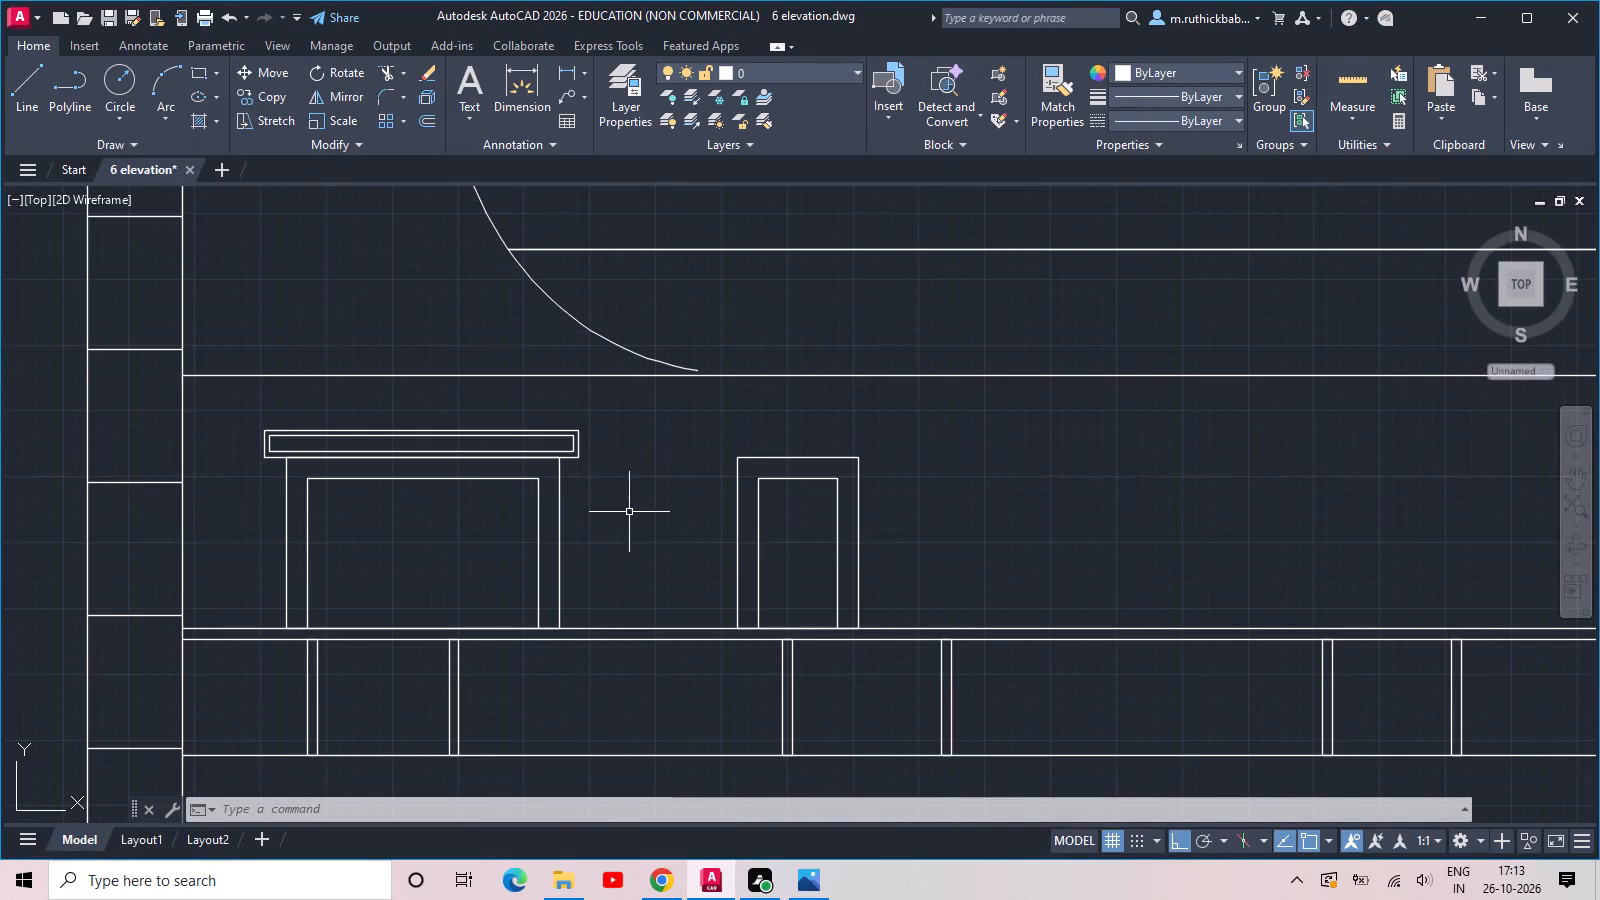
Draw a small rectangle about 9" wide and 5" high inside the upper part of the narrow window frame.
scroll(644, 525, up, 2)
middle_drag(844, 496, 557, 409)
scroll(695, 416, up, 1)
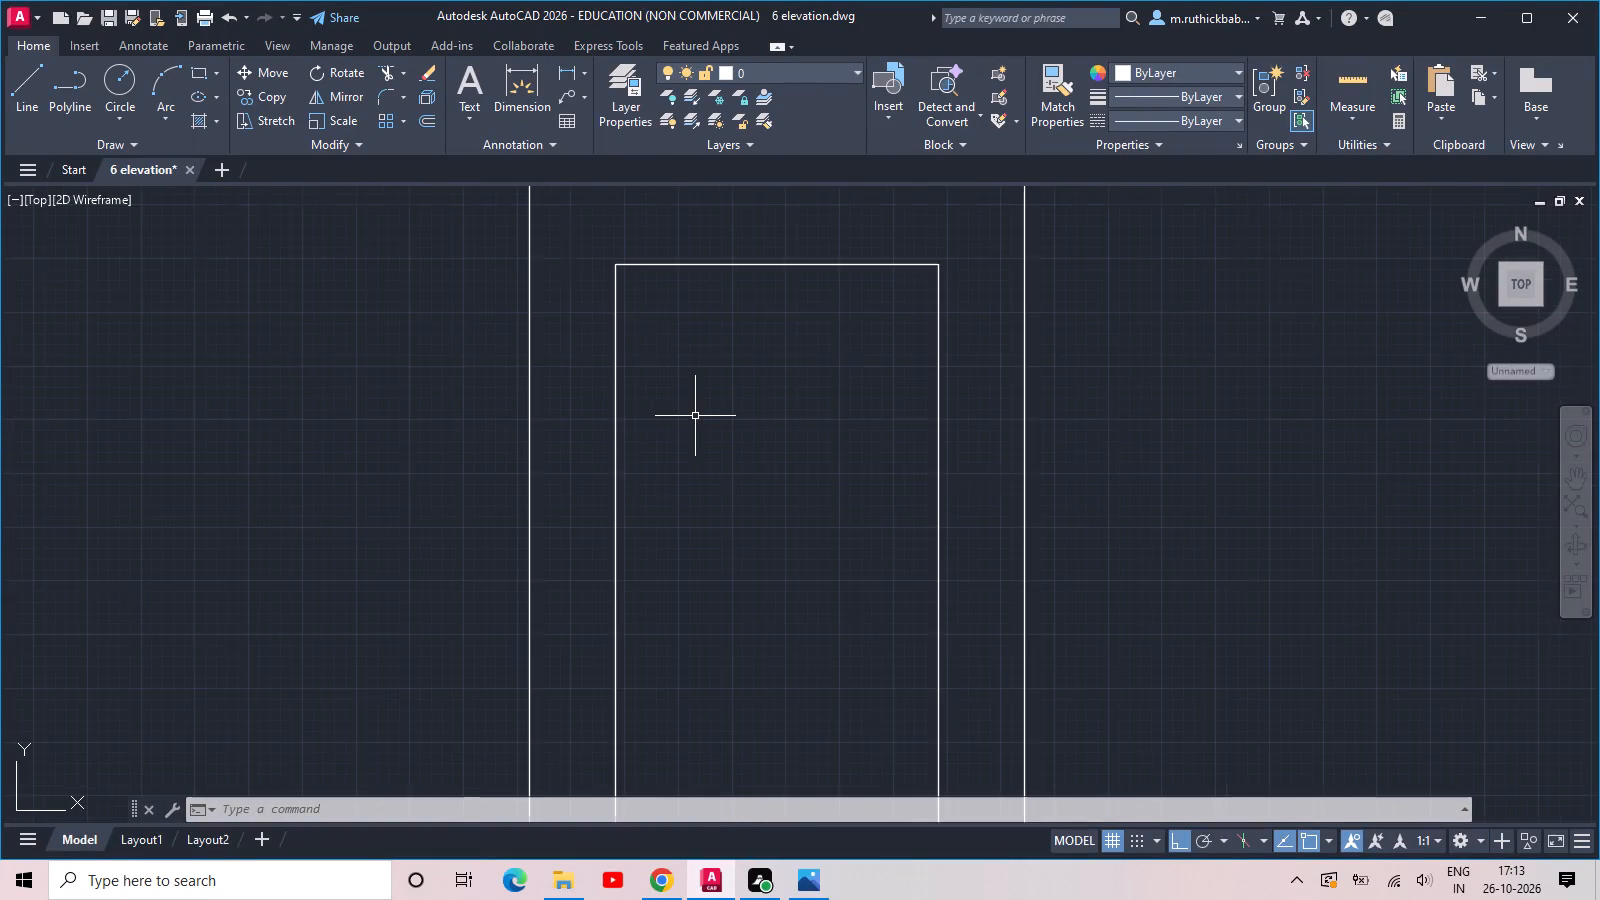
scroll(704, 416, down, 1)
text(rec)
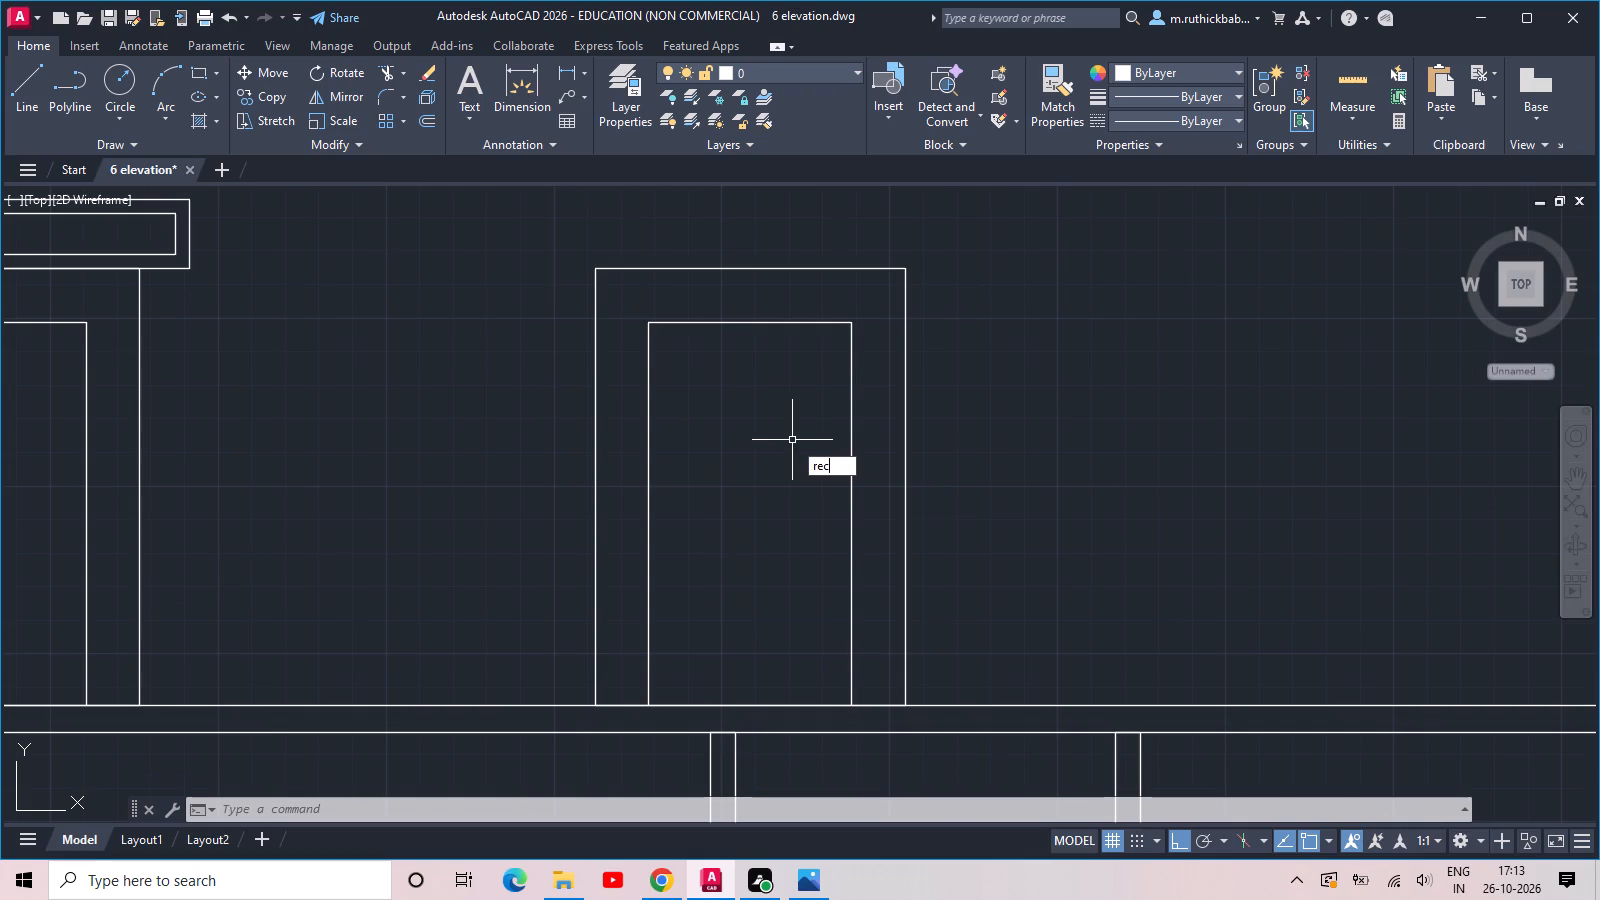
key(space)
click(689, 368)
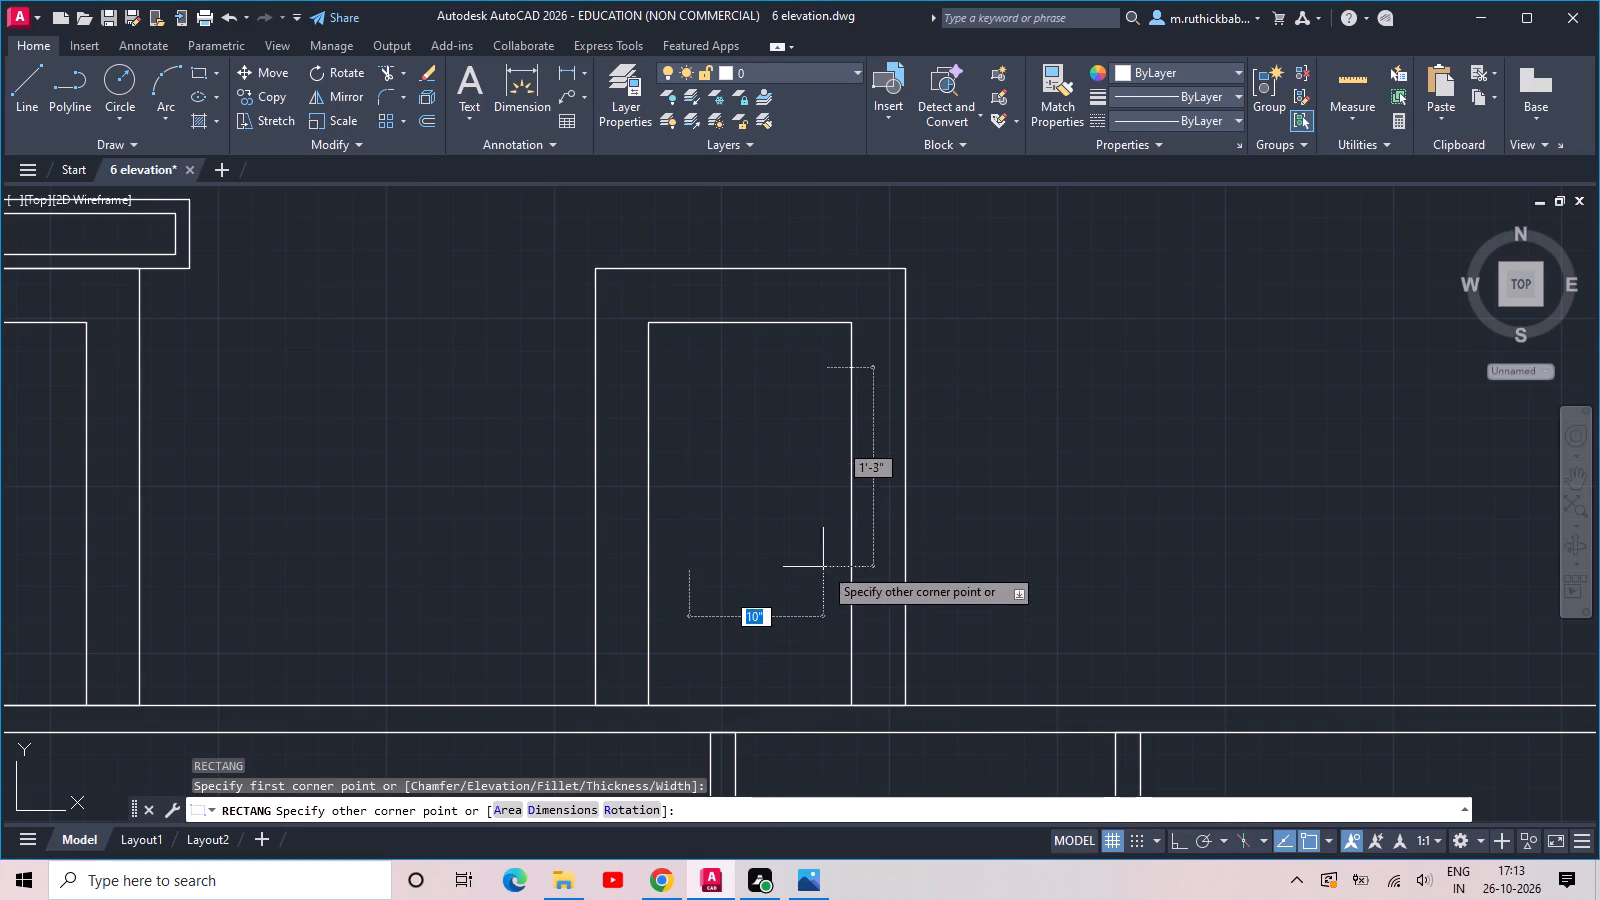
click(812, 432)
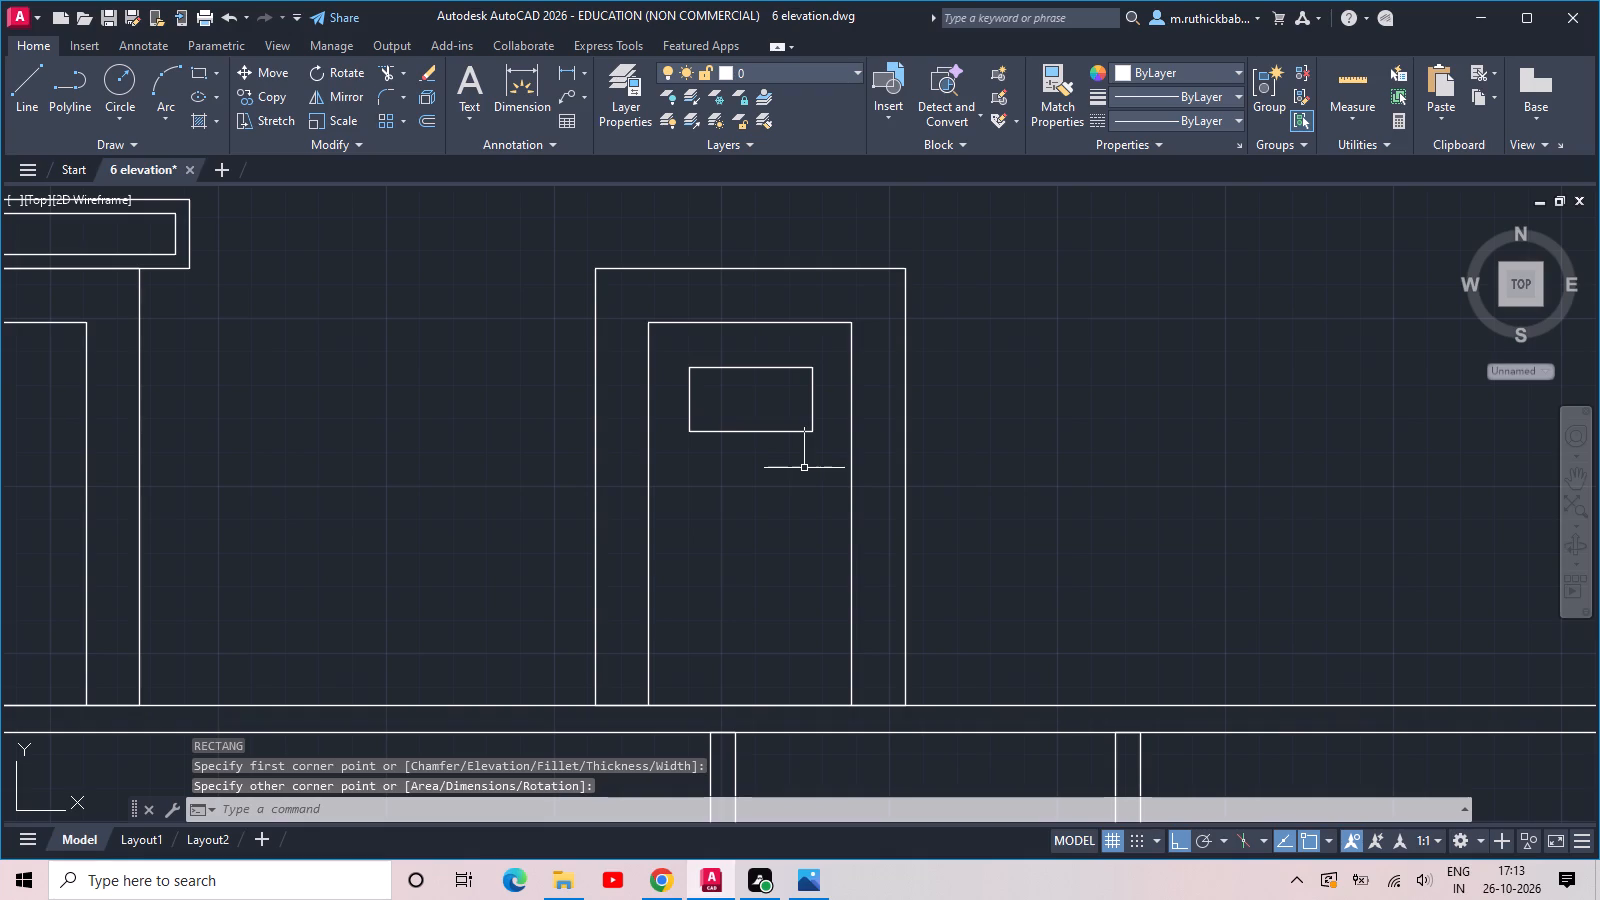
Offset the small rectangle inside the narrow window inward by 1".
text(off)
key(space)
text(`)
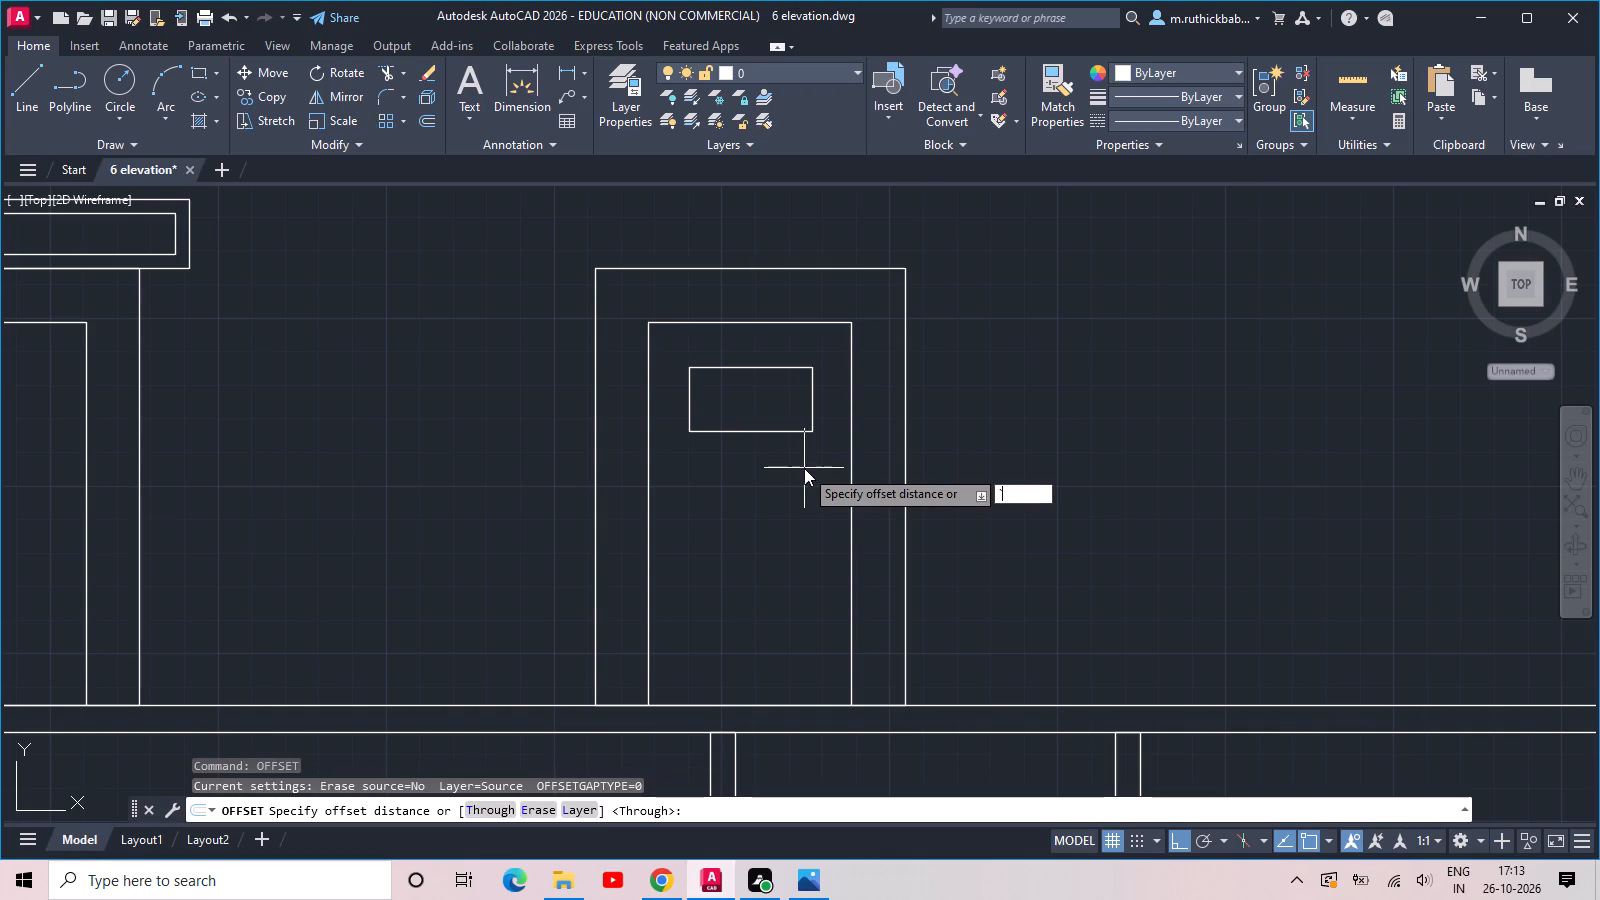
key(space)
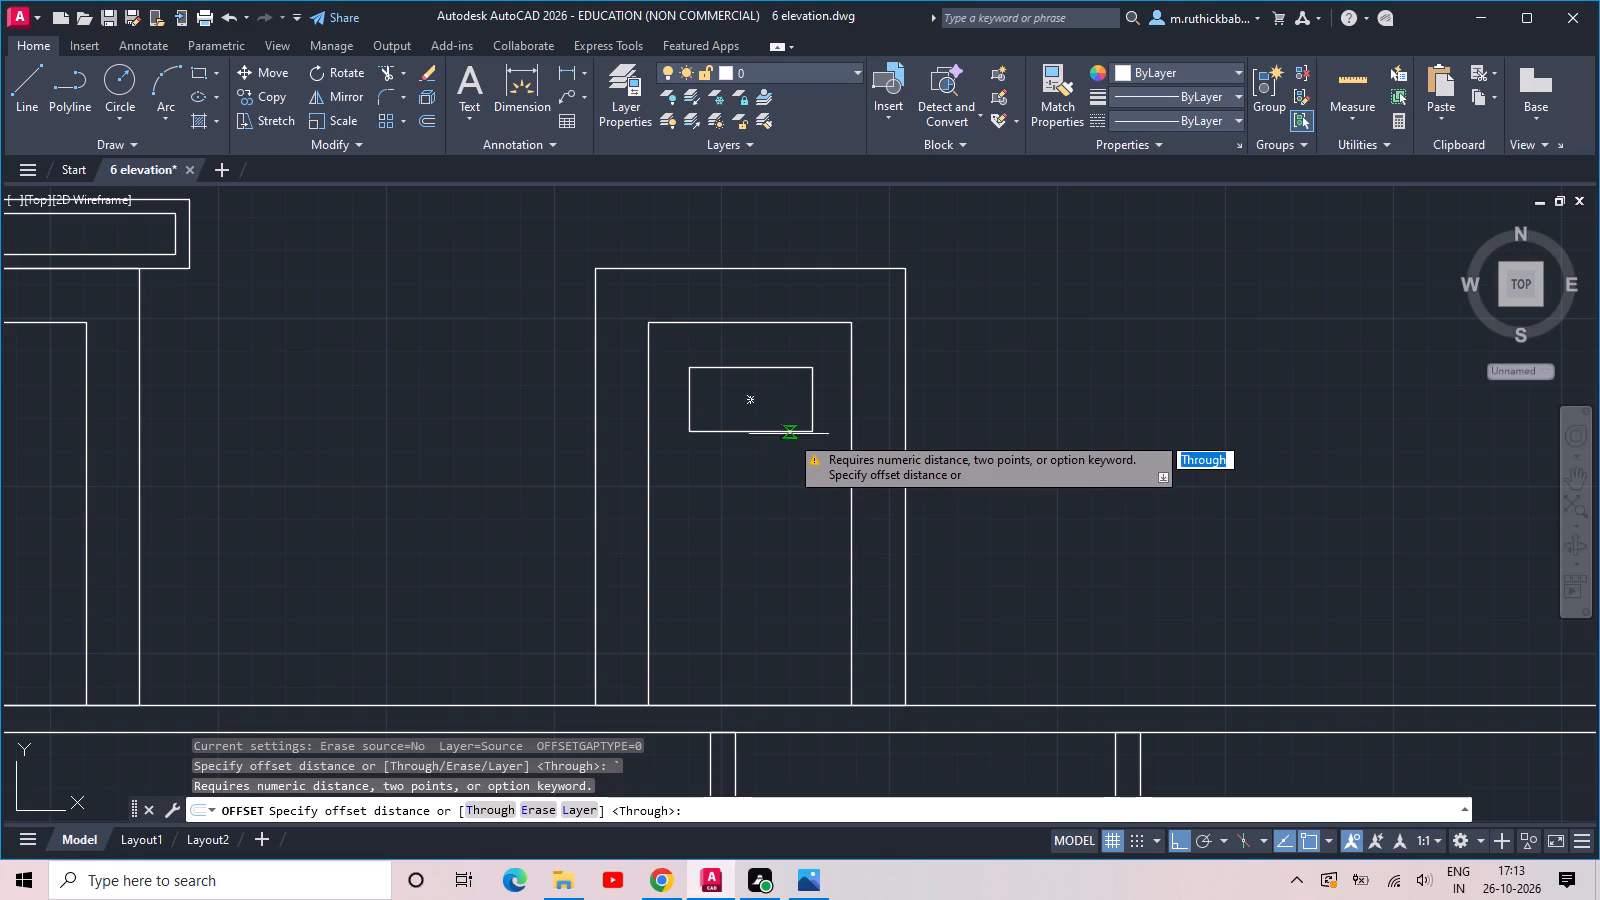
key(1)
key(space)
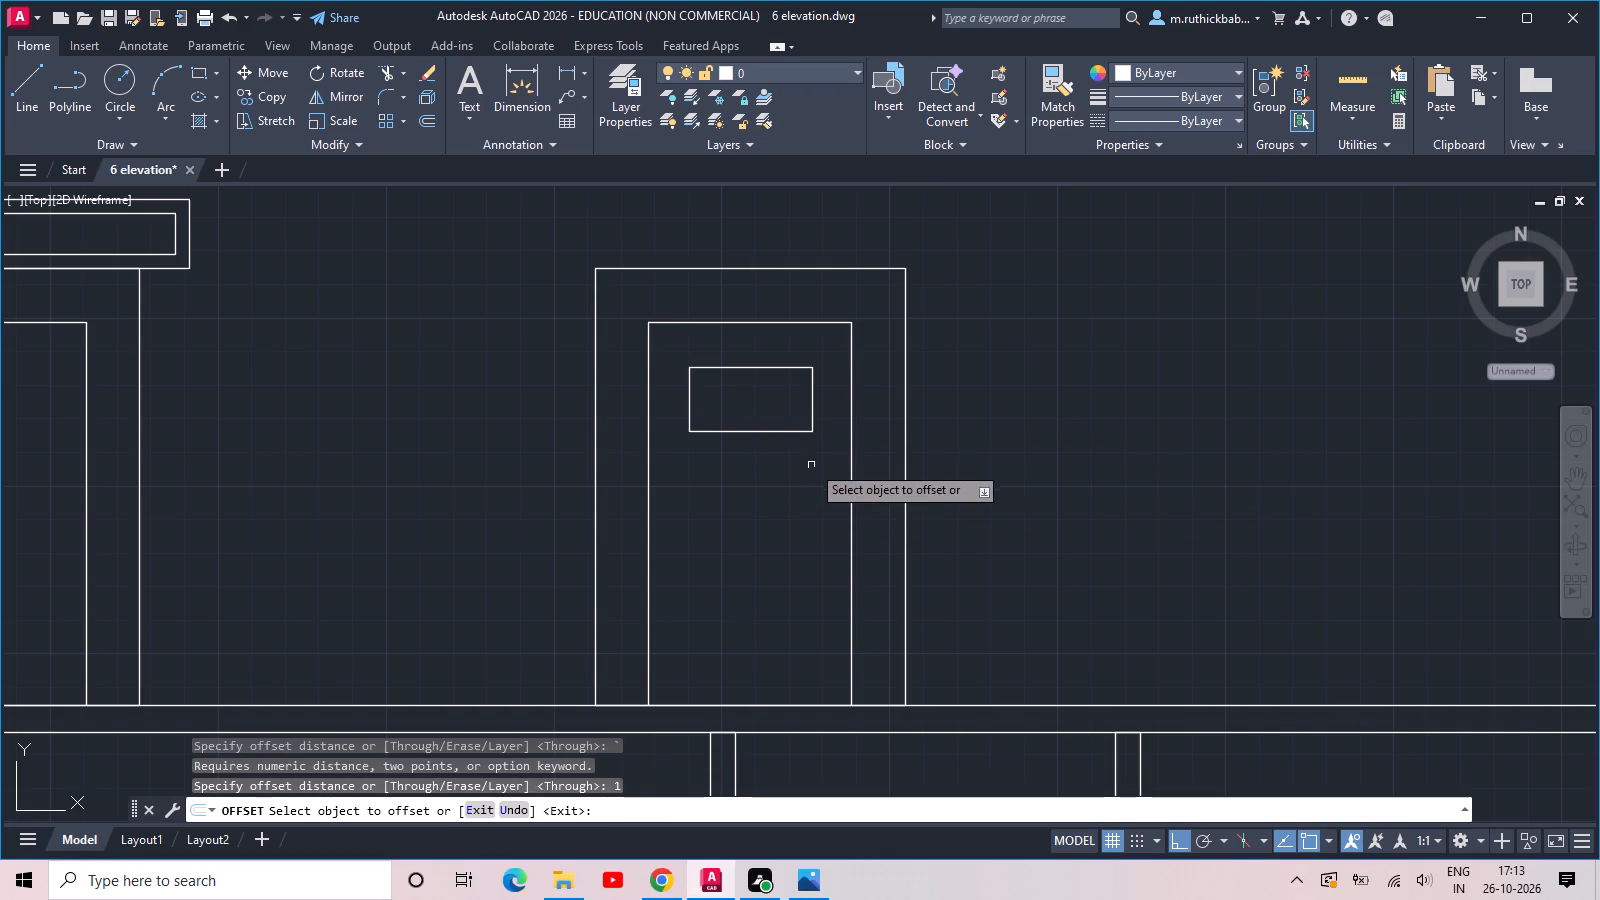
click(804, 427)
click(808, 431)
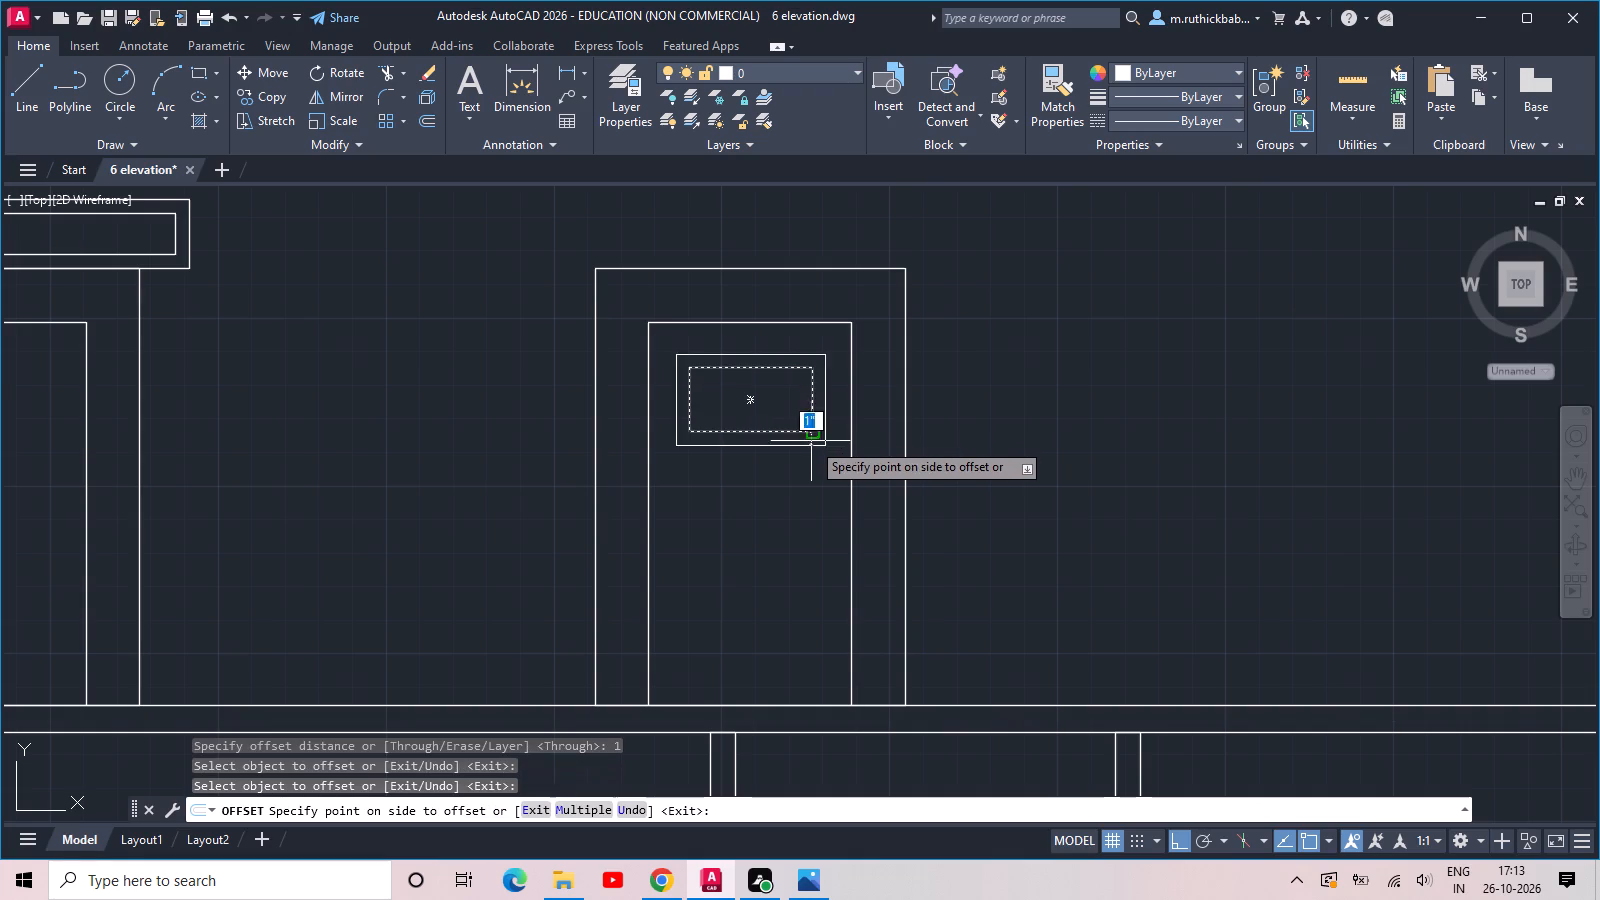
click(811, 441)
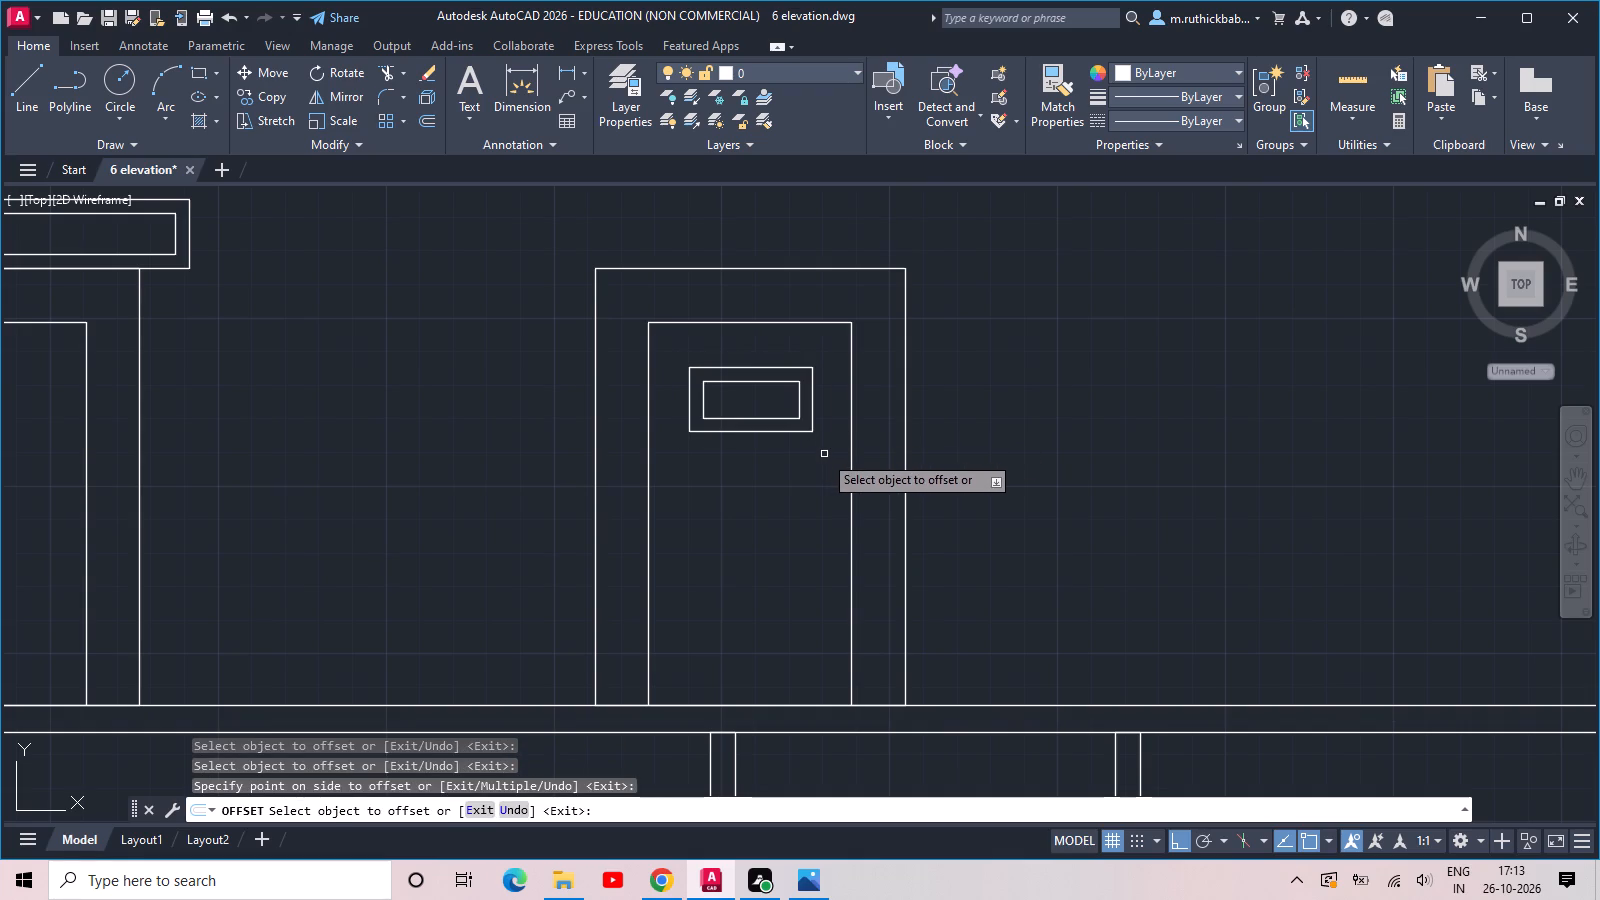
key(Escape)
Mirror the wide window with its lintel and the narrow window about a vertical axis through the floor line's midpoint, keeping the originals.
scroll(801, 446, down, 2)
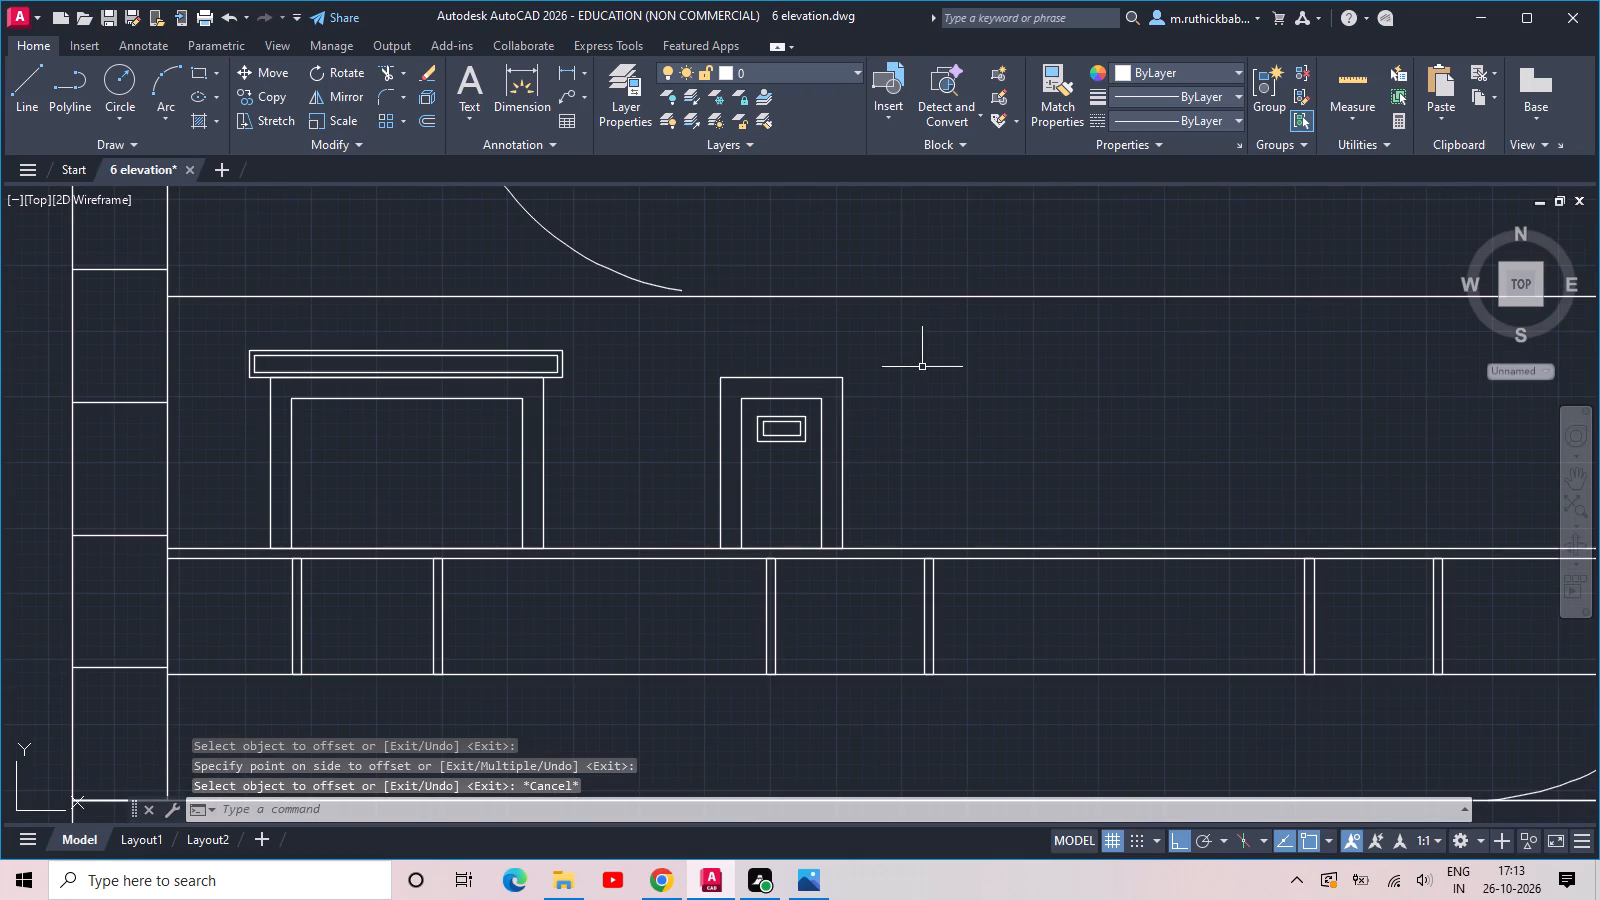
click(920, 328)
click(238, 519)
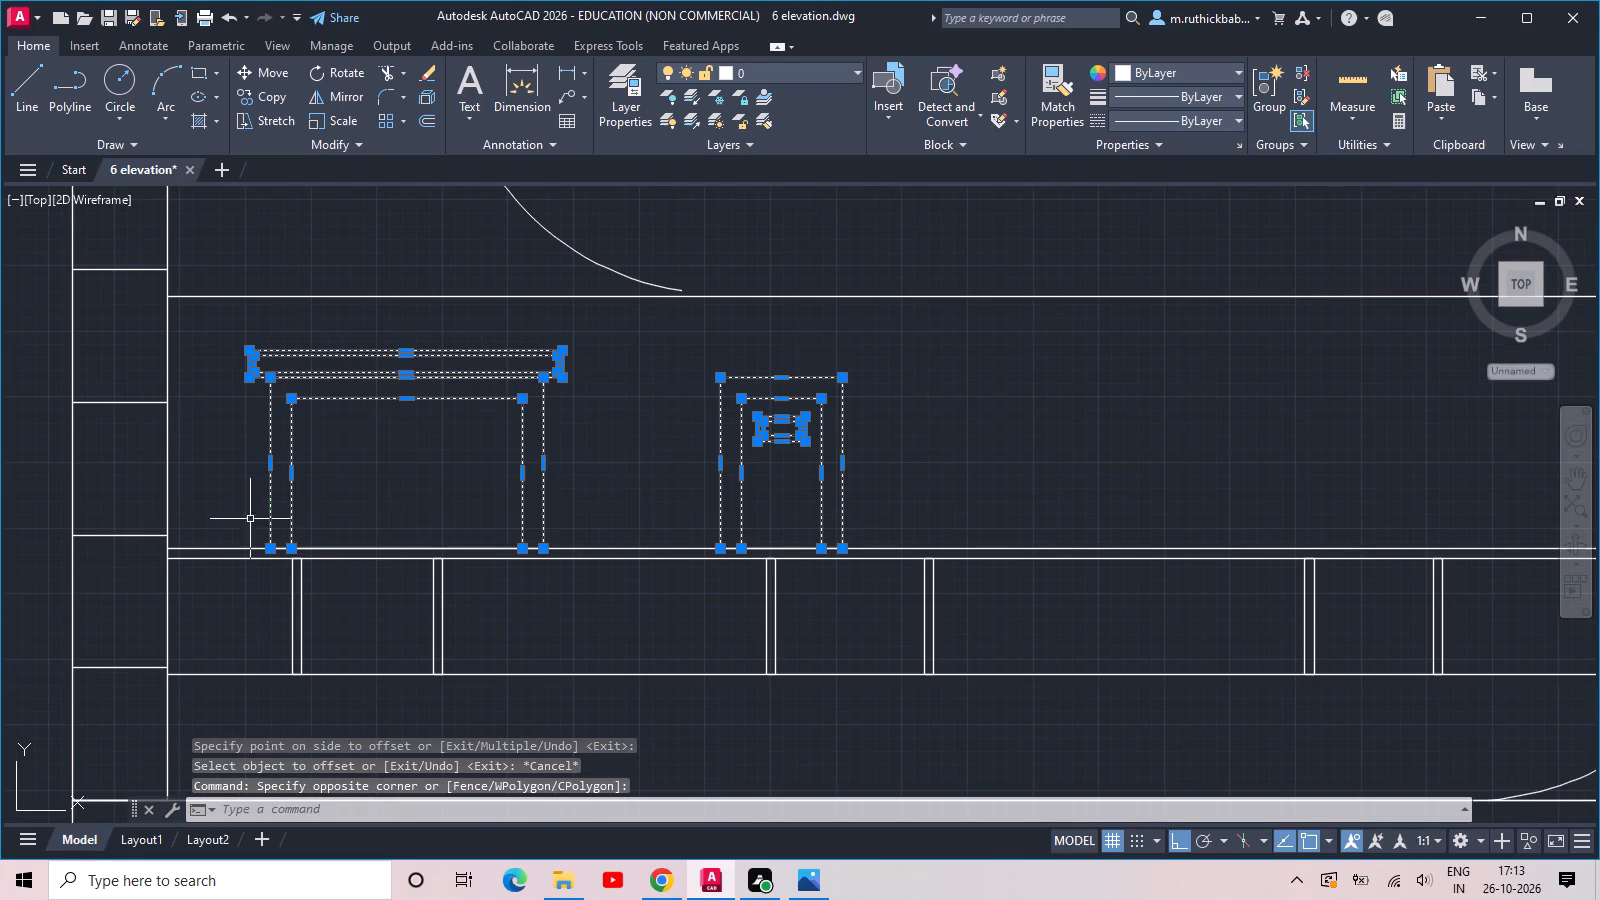
key(m)
key(i)
key(space)
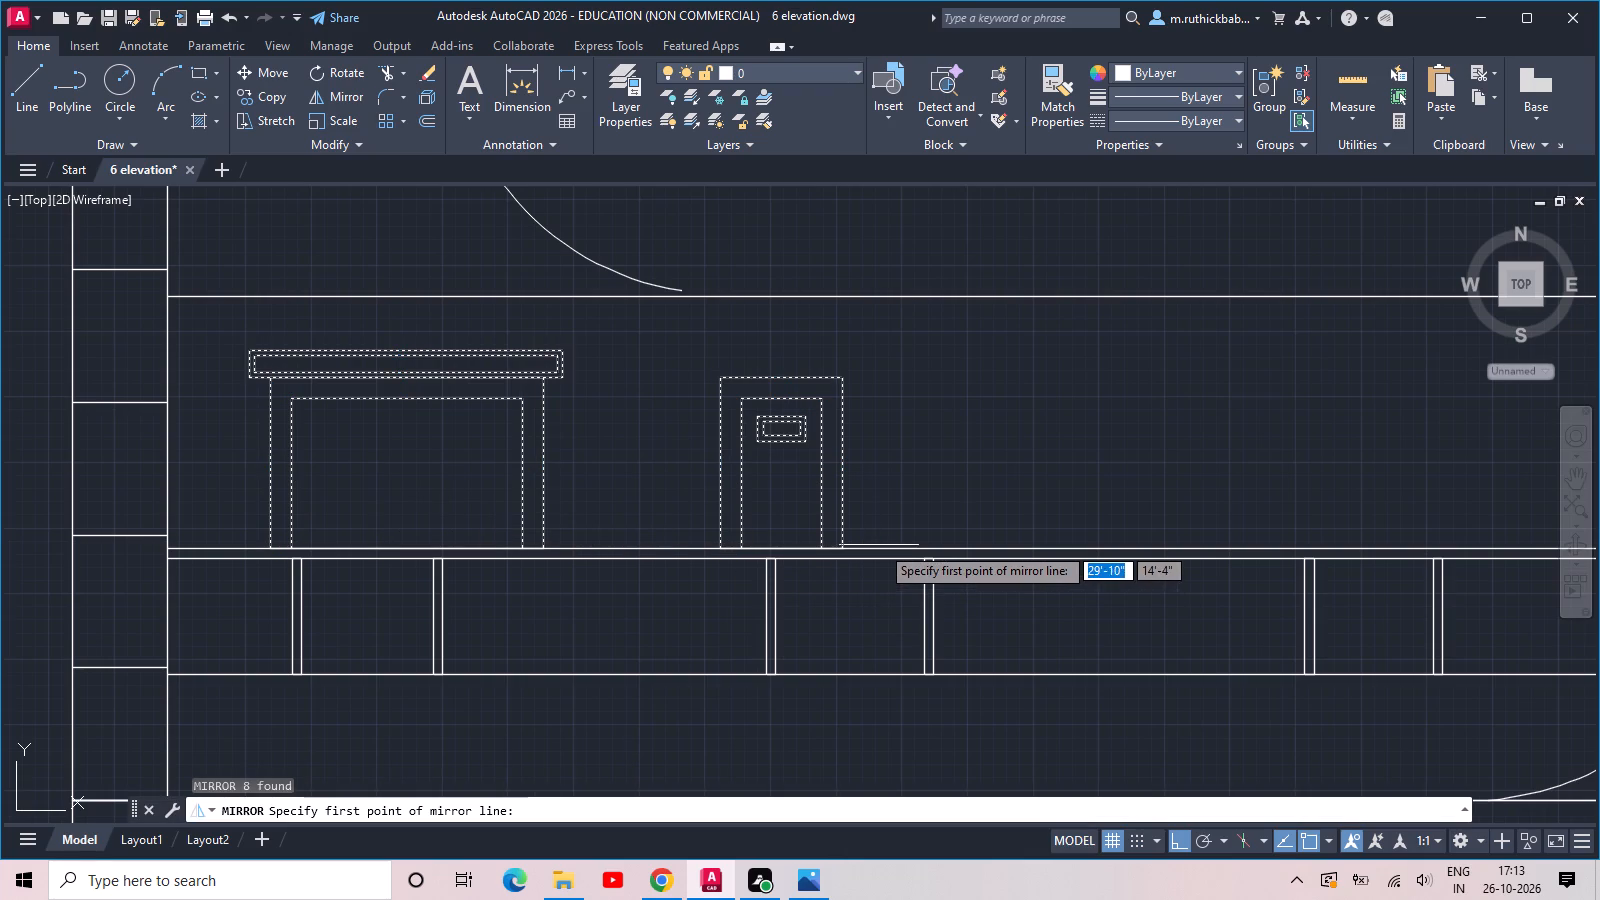
click(957, 545)
middle_drag(913, 402, 794, 514)
click(801, 460)
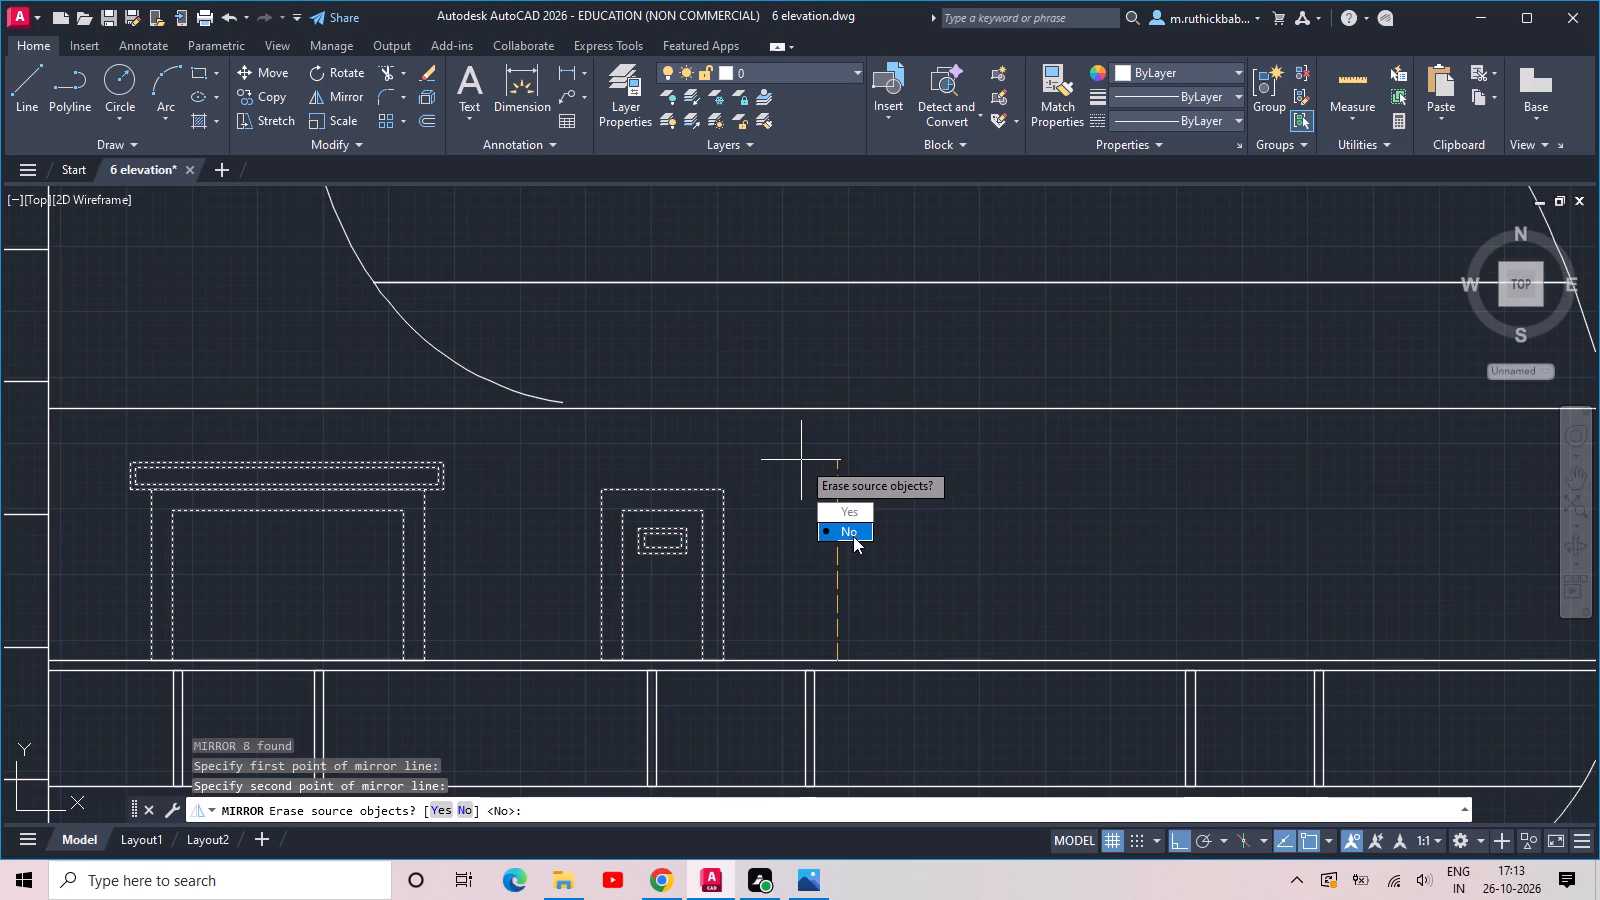
drag(857, 532, 801, 460)
Save the drawing.
scroll(801, 460, down, 2)
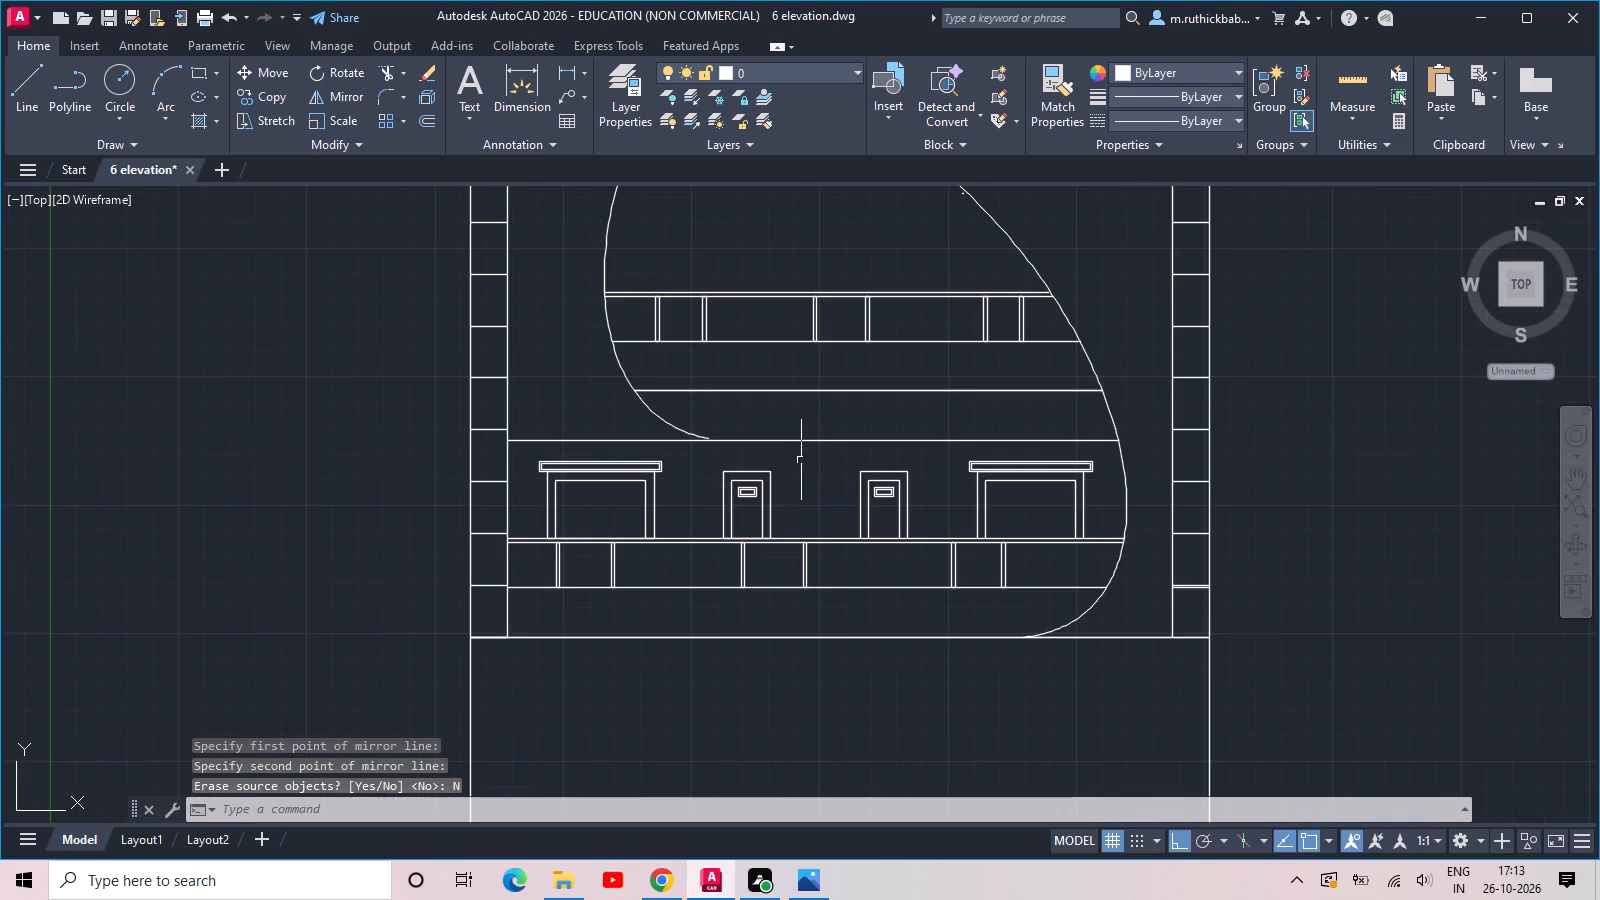
key(ctrl+s)
key(ctrl+s)
key(ctrl+s)
key(ctrl+s)
key(ctrl+s)
key(ctrl+s)
key(ctrl+s)
key(ctrl+s)
key(ctrl+s)
key(ctrl+s)
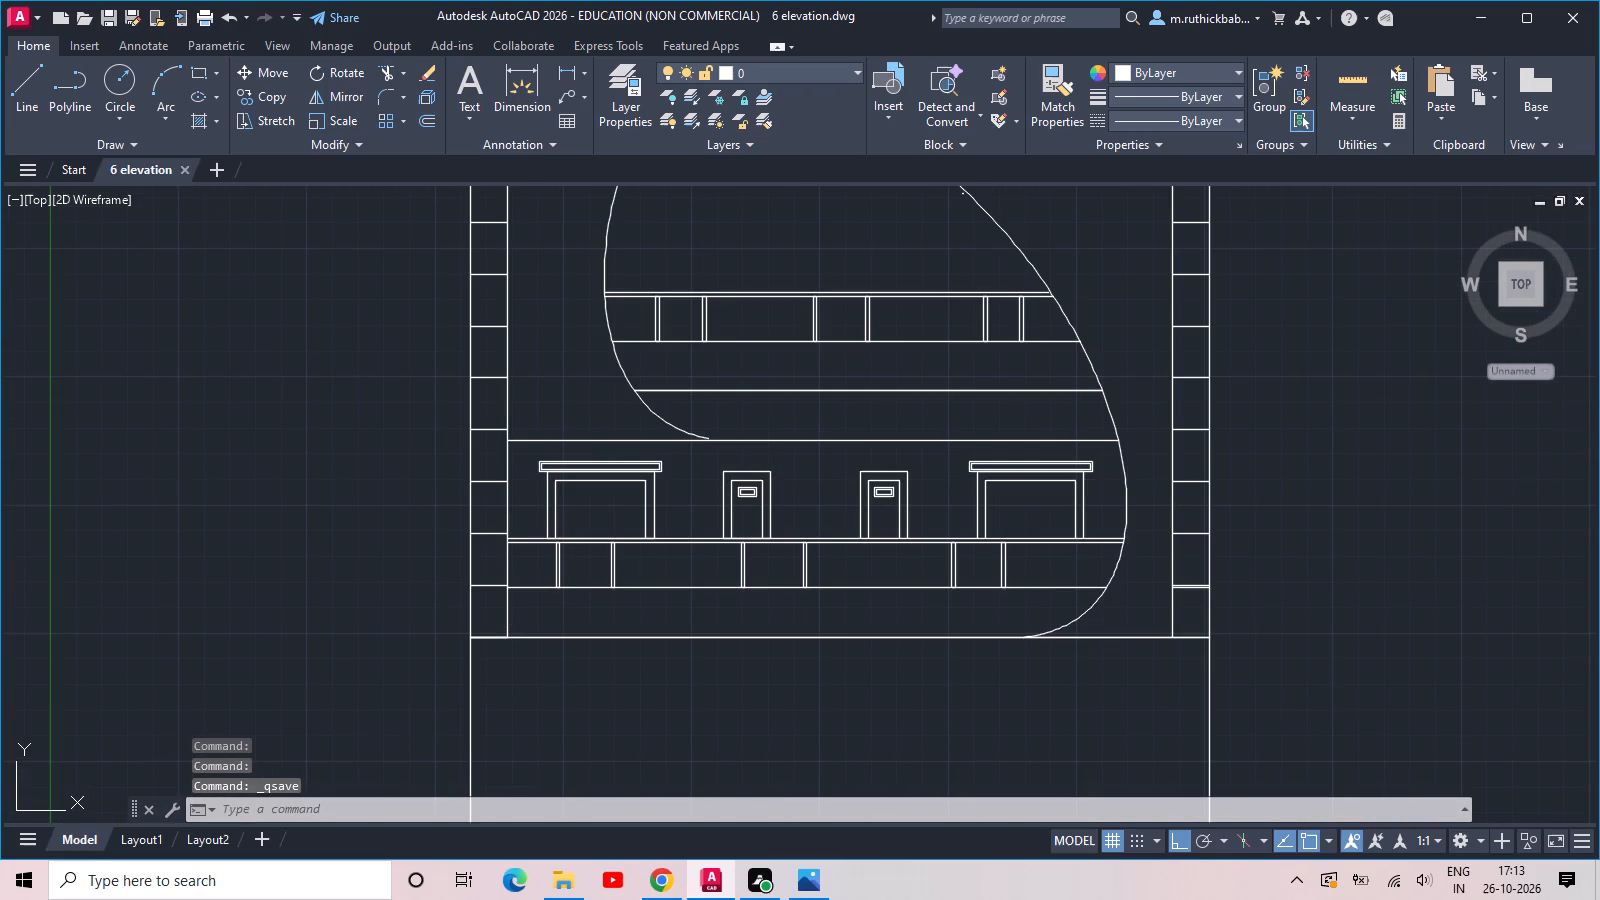
Copy the lower floor's left wide window with its lintel onto the next railing band above, near the facade curve's left side.
middle_drag(786, 473, 775, 491)
scroll(767, 497, down, 2)
scroll(767, 507, up, 1)
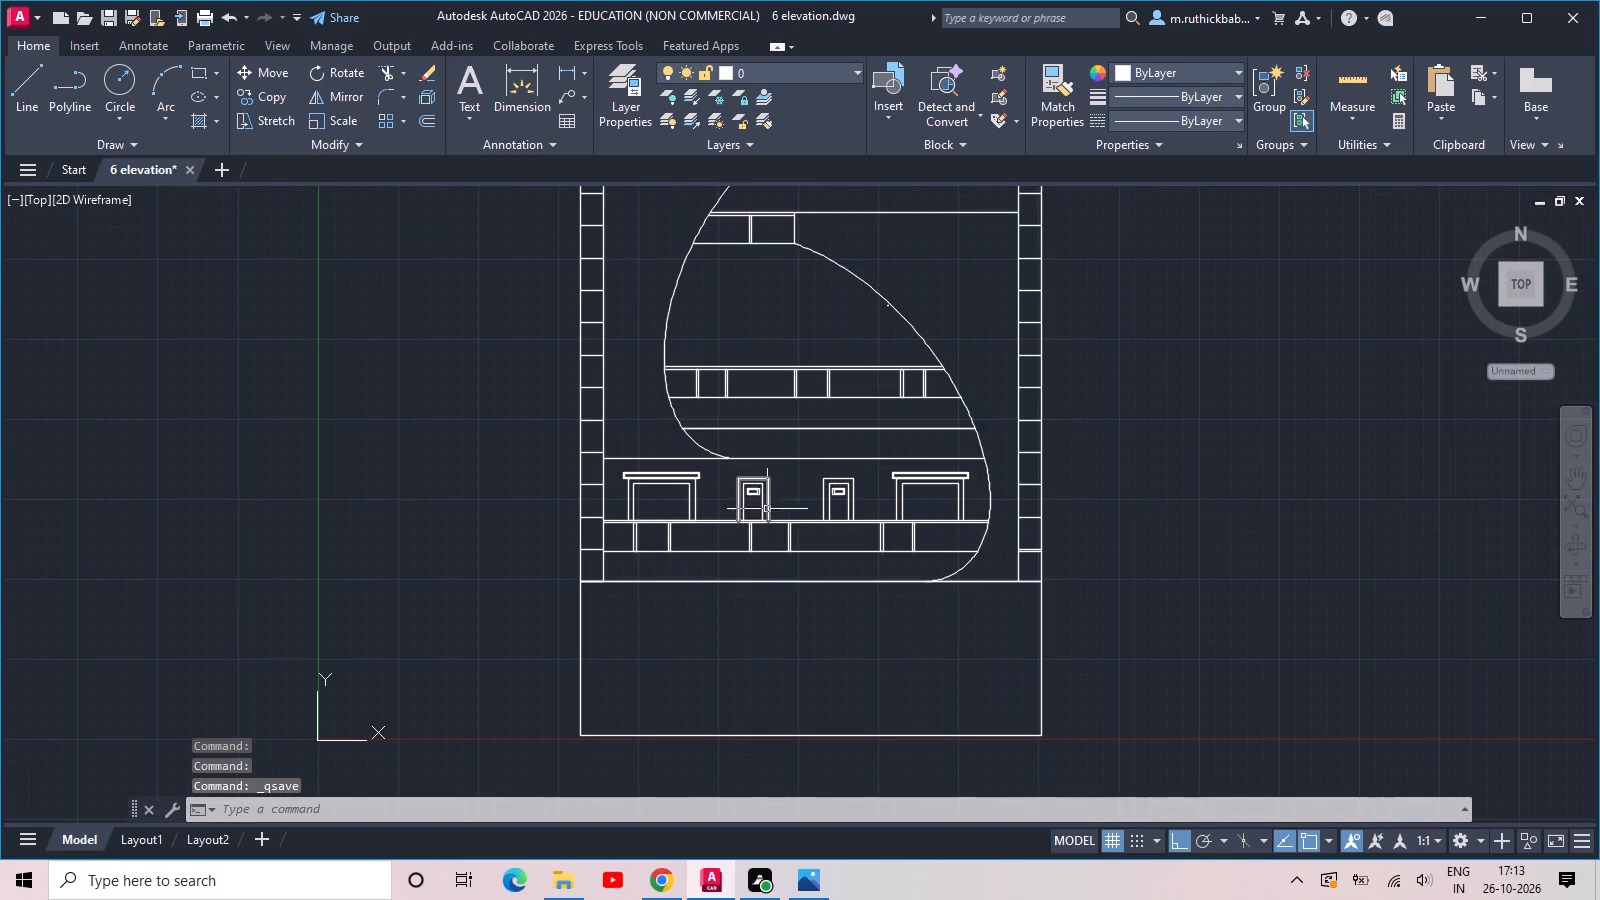
scroll(741, 550, up, 2)
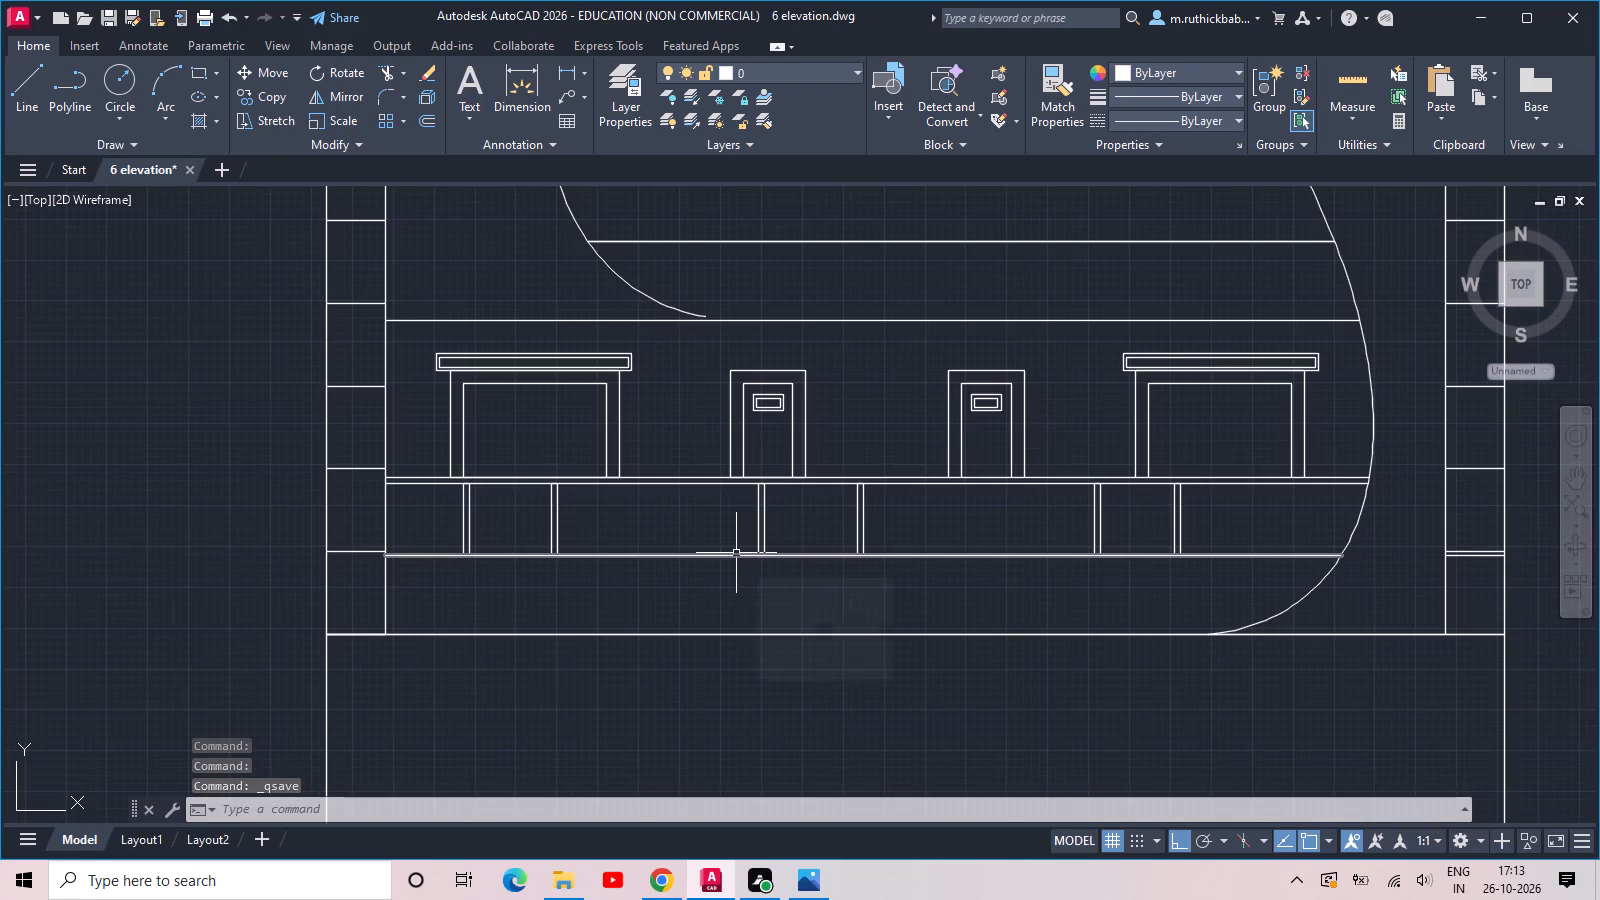
scroll(714, 561, up, 1)
scroll(714, 561, down, 1)
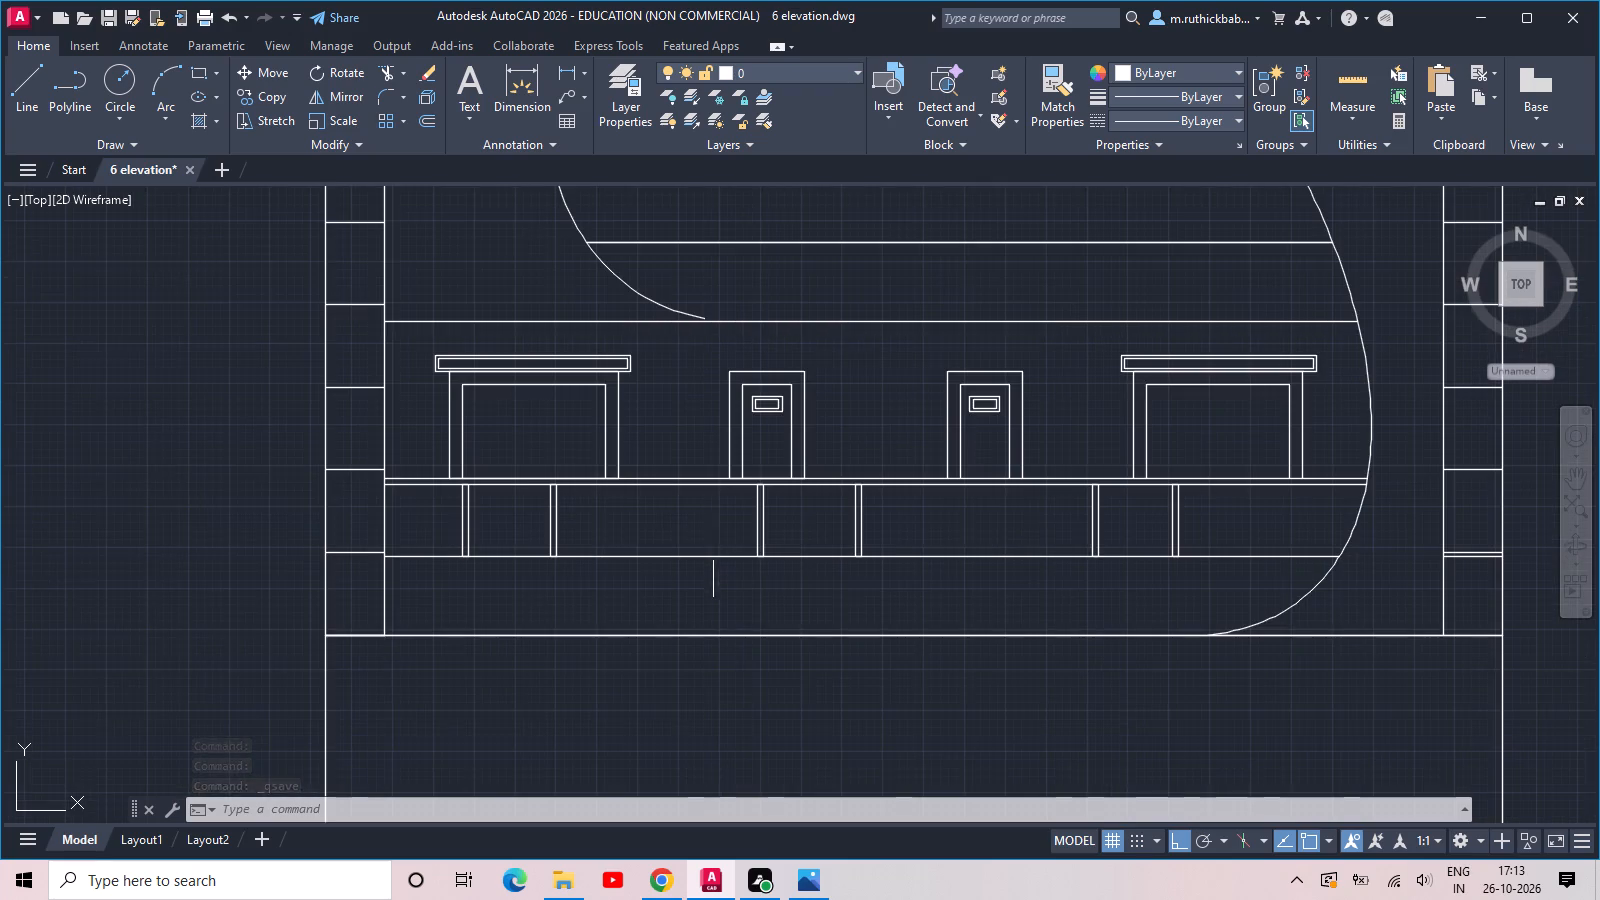
middle_drag(709, 513, 618, 689)
scroll(652, 592, down, 2)
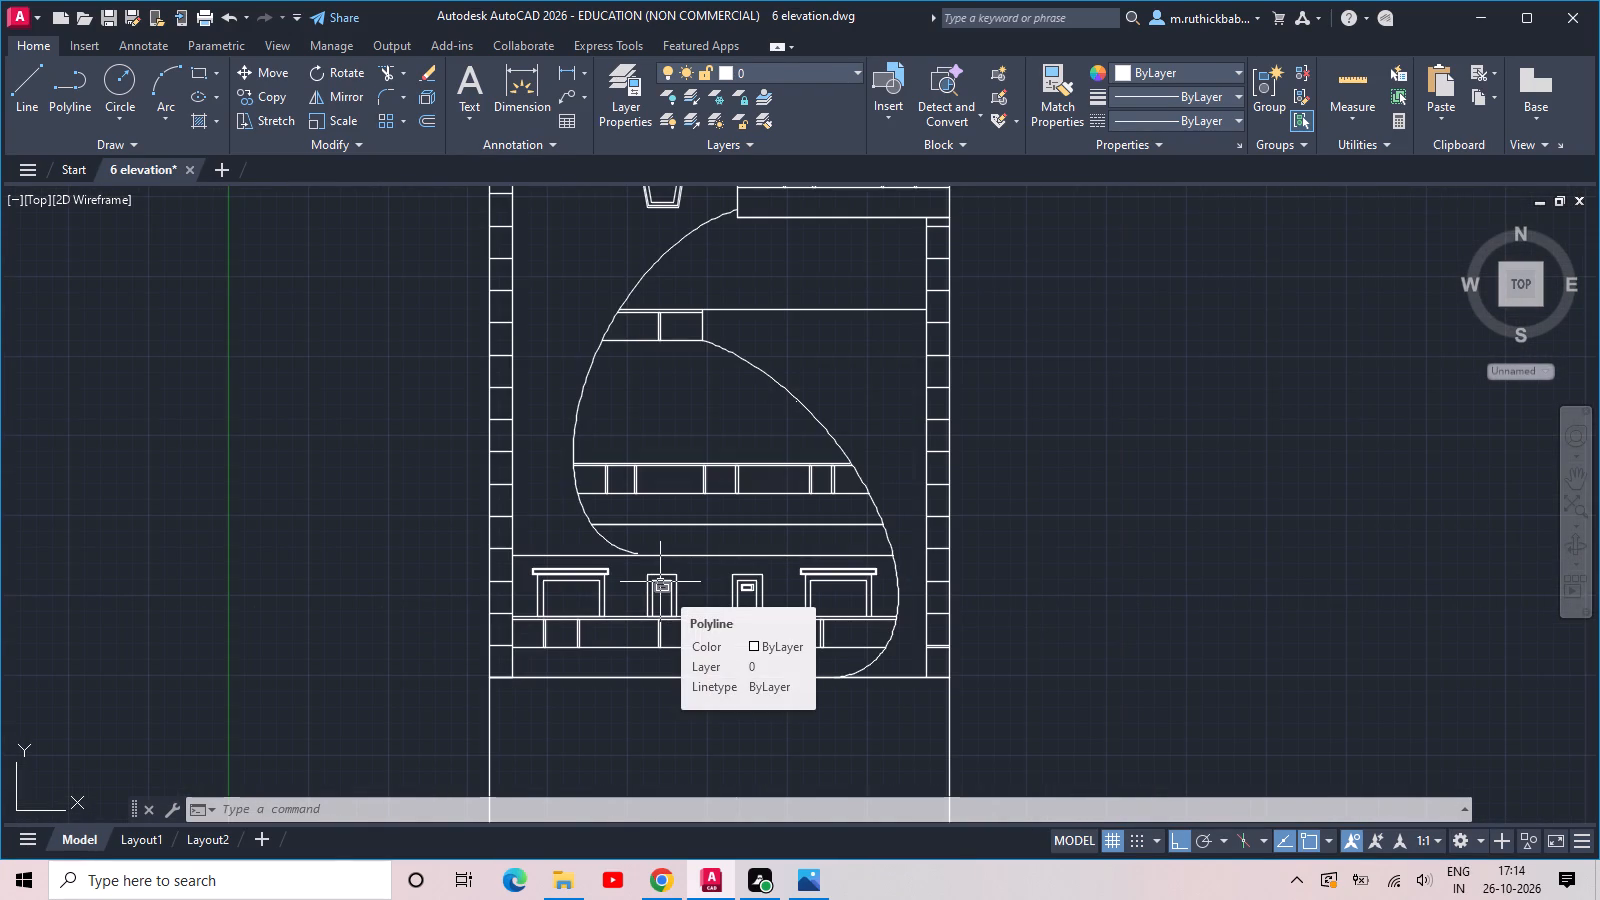
scroll(626, 598, up, 2)
drag(621, 591, 566, 591)
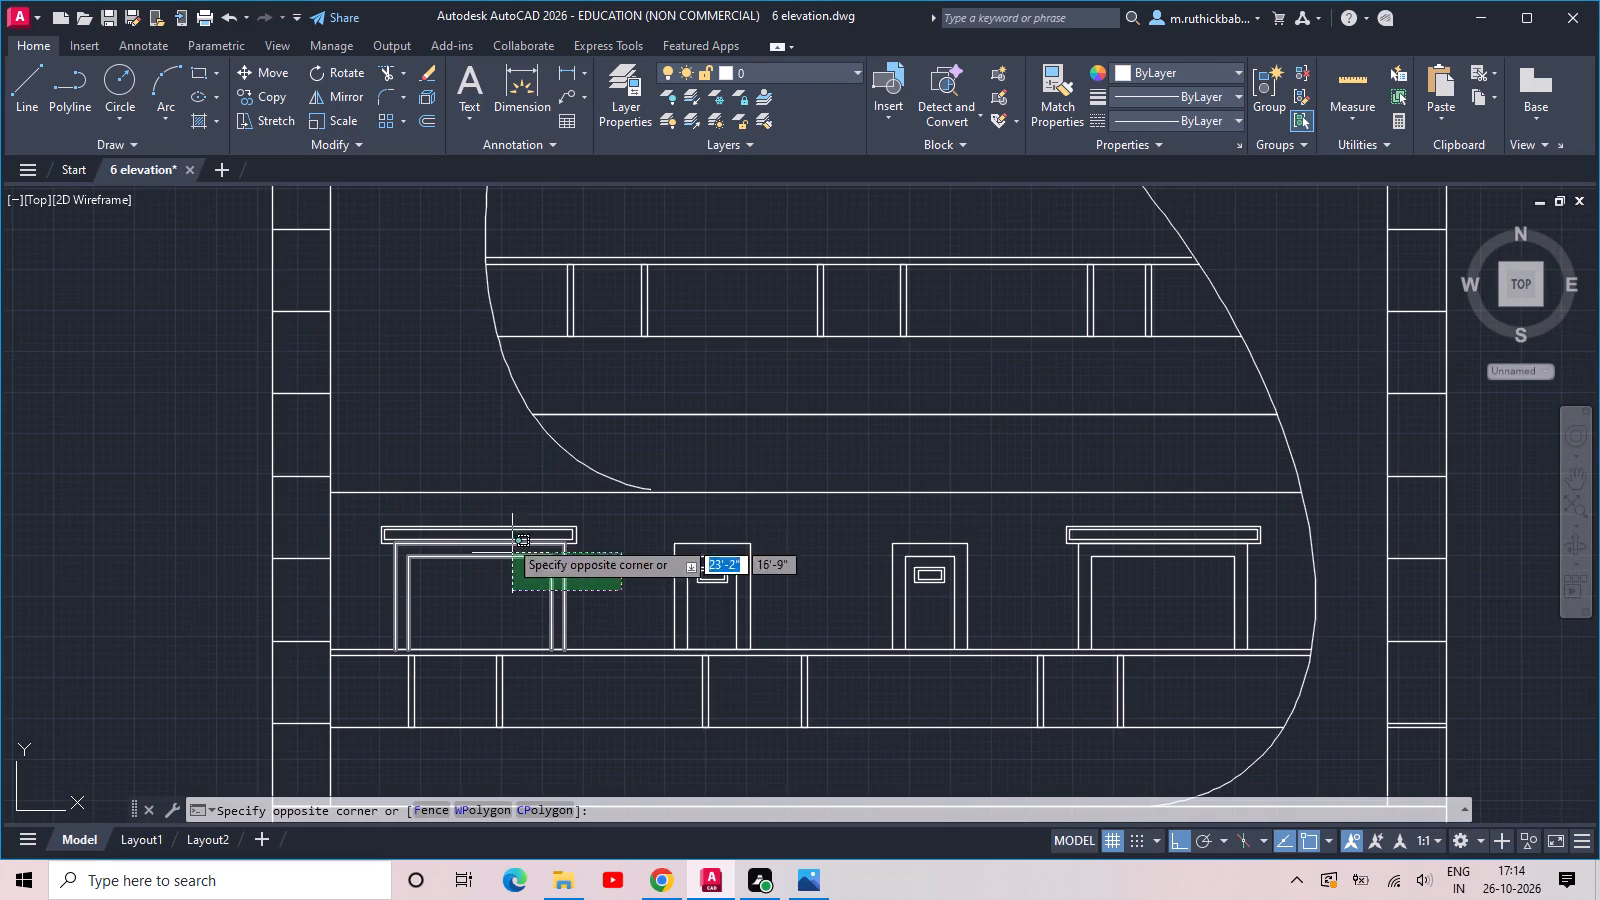
click(360, 518)
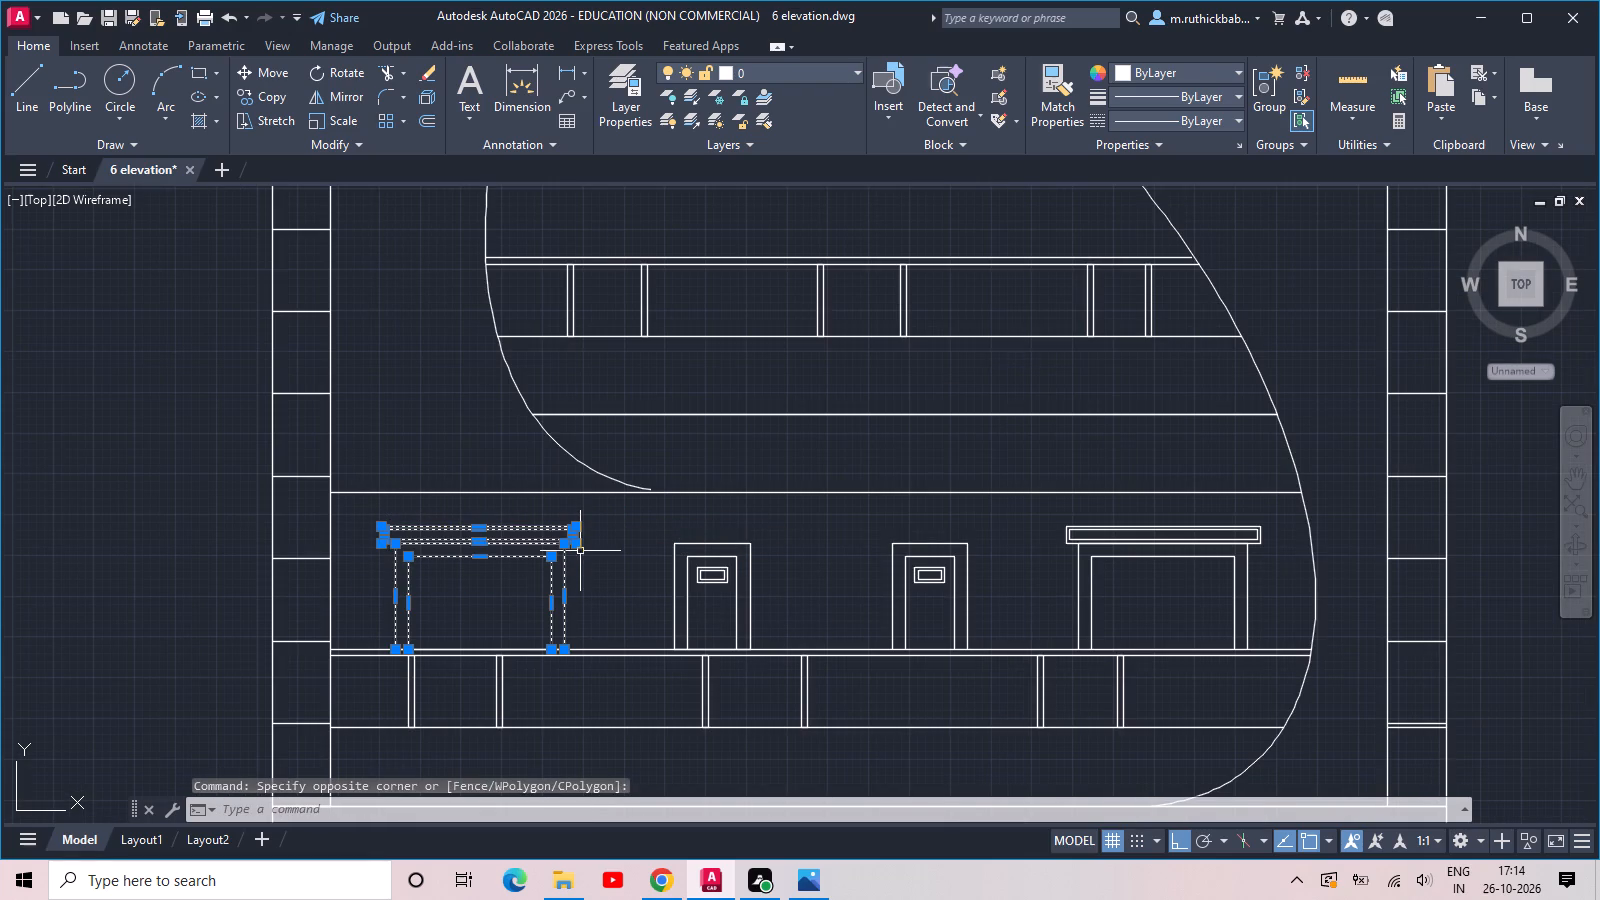
text(co)
key(space)
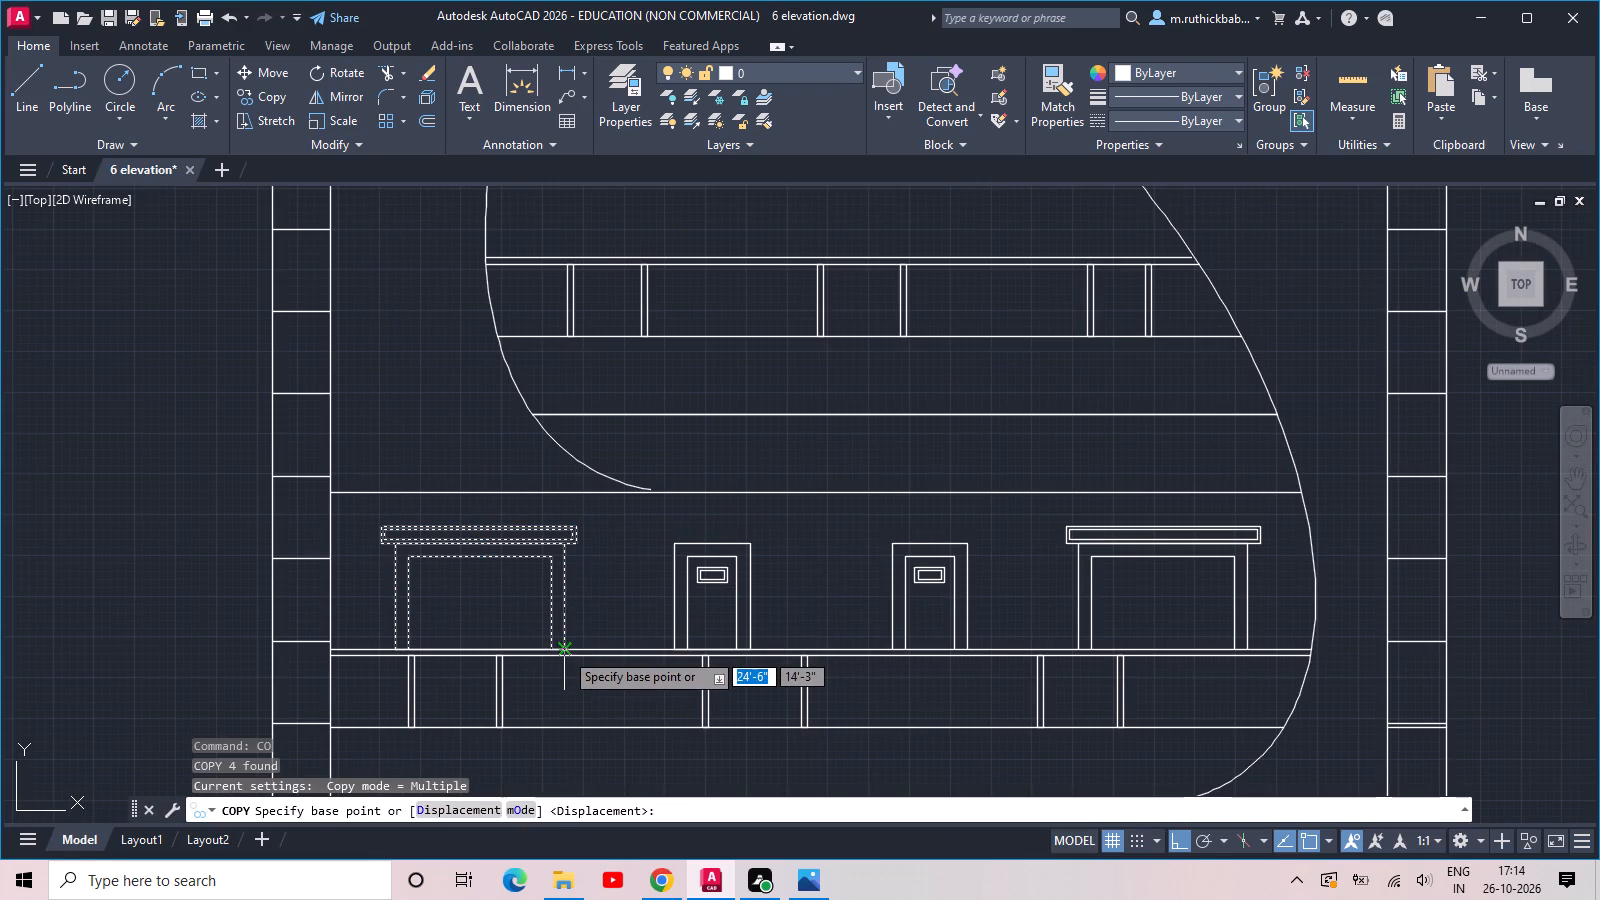
click(564, 651)
middle_drag(676, 252, 560, 335)
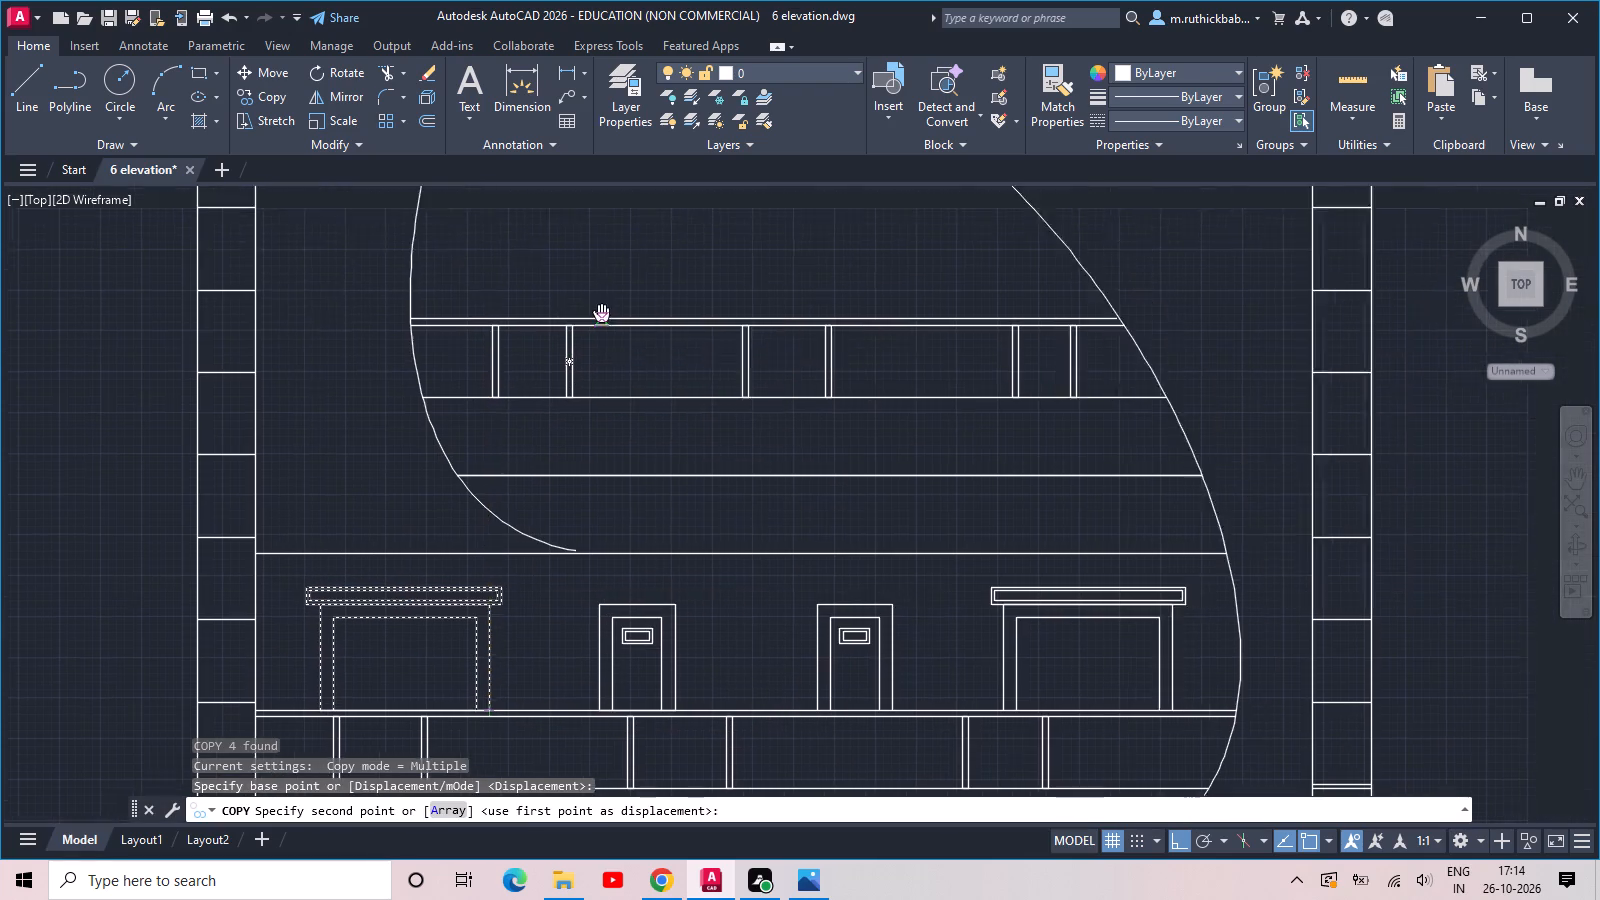
middle_drag(560, 335, 471, 393)
click(482, 394)
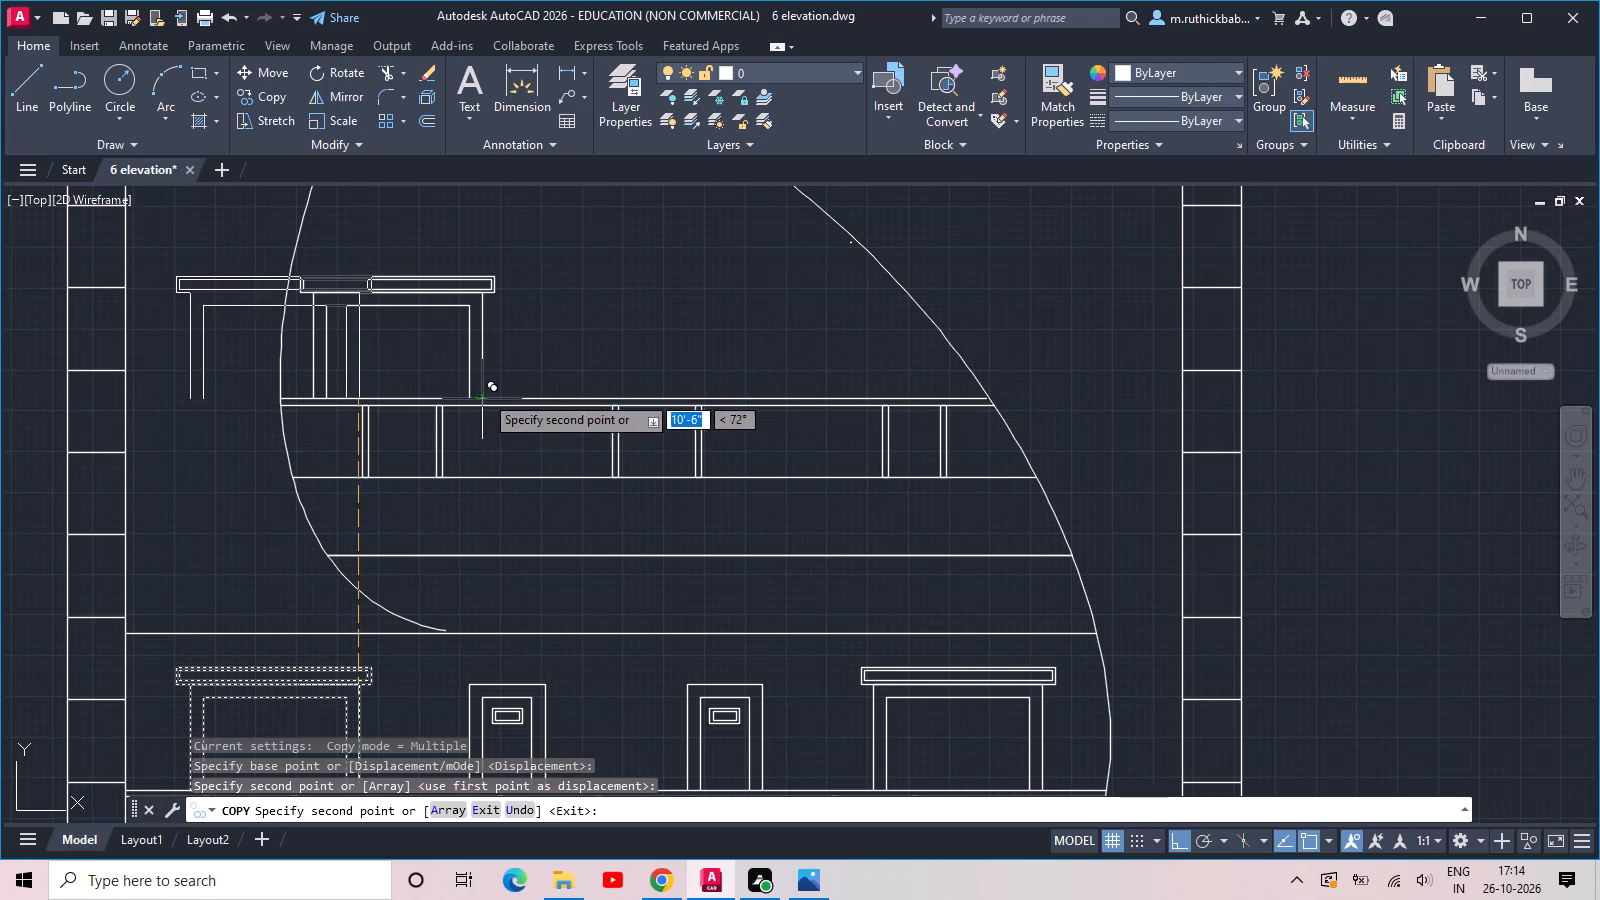
middle_drag(560, 320, 602, 465)
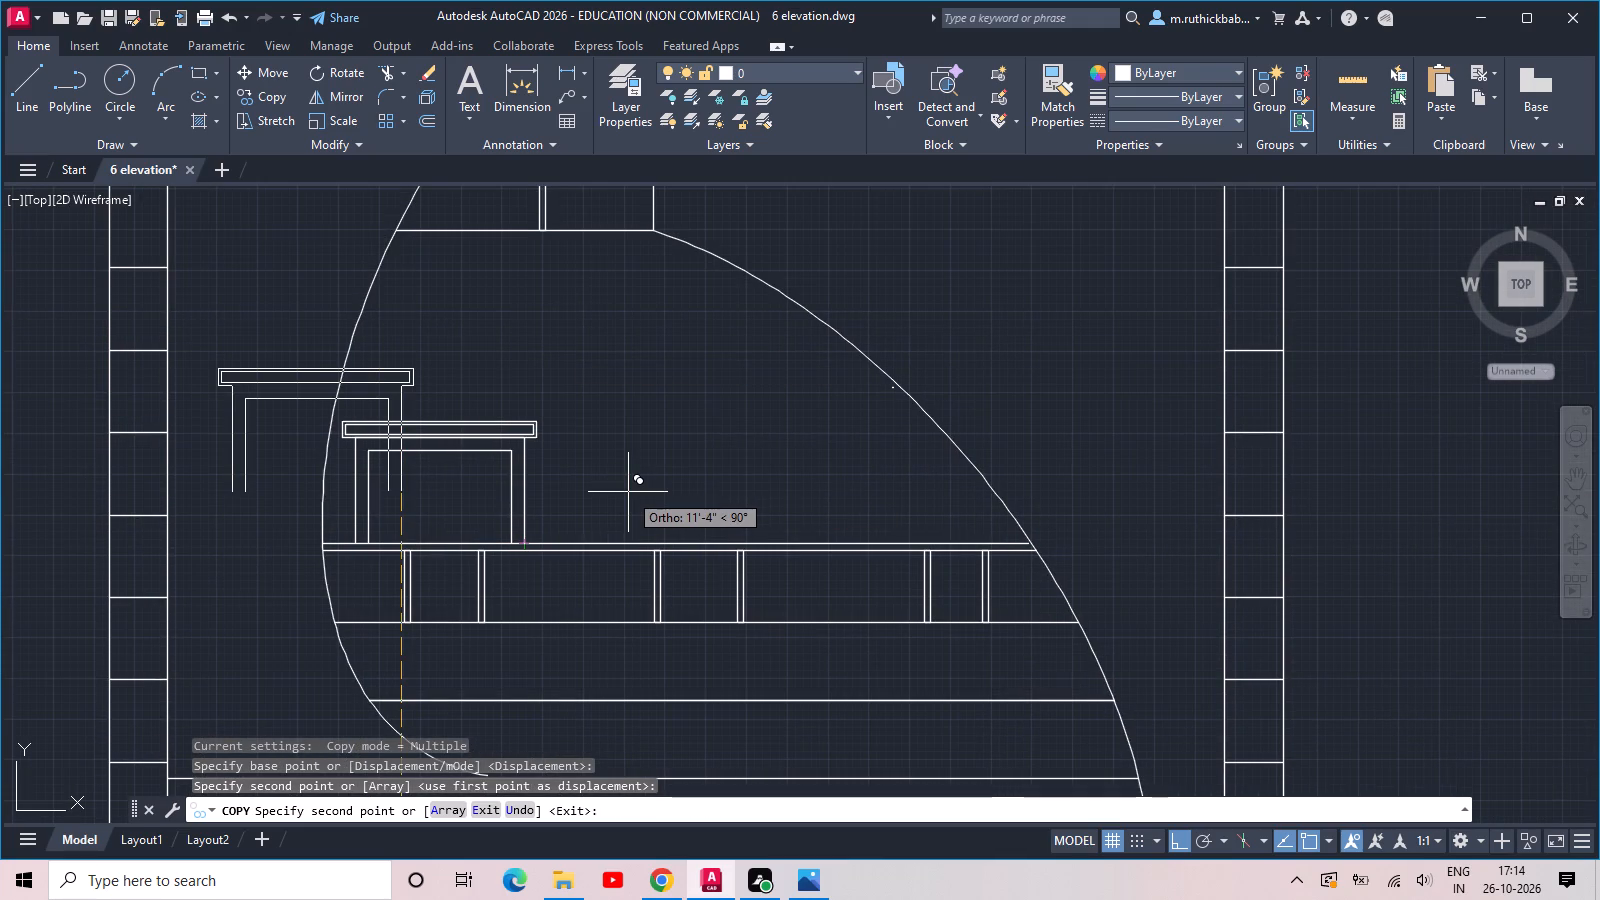
scroll(628, 492, down, 2)
middle_drag(628, 492, 572, 592)
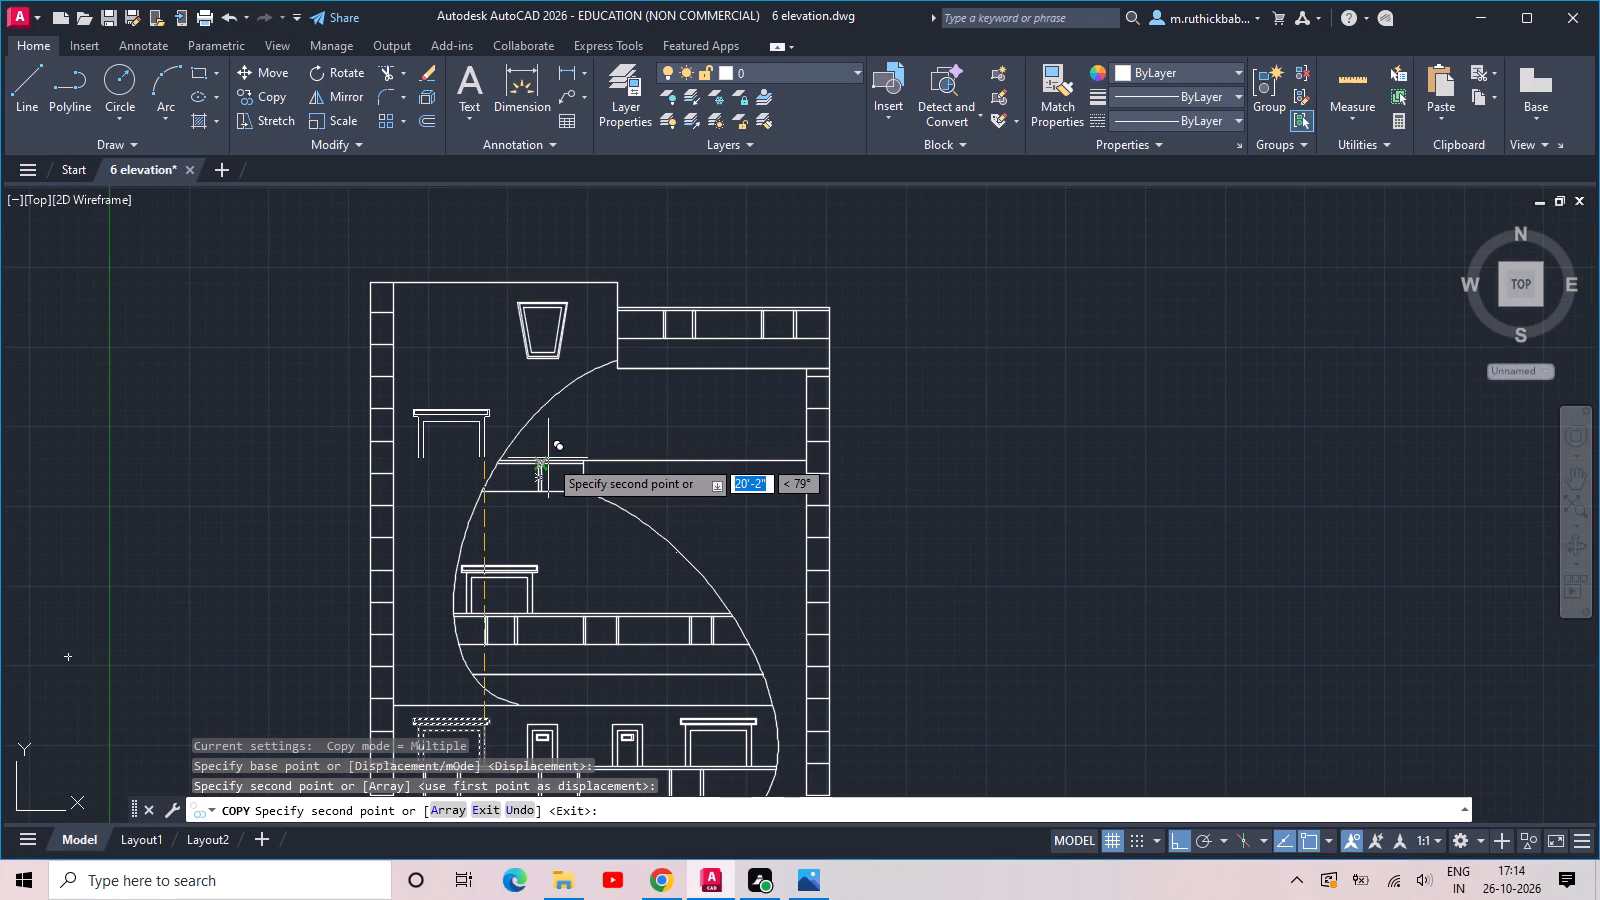
key(Escape)
Copy the lower floor's right-hand narrow and wide windows 20' straight up onto the floor line below the roof terrace.
scroll(565, 434, down, 1)
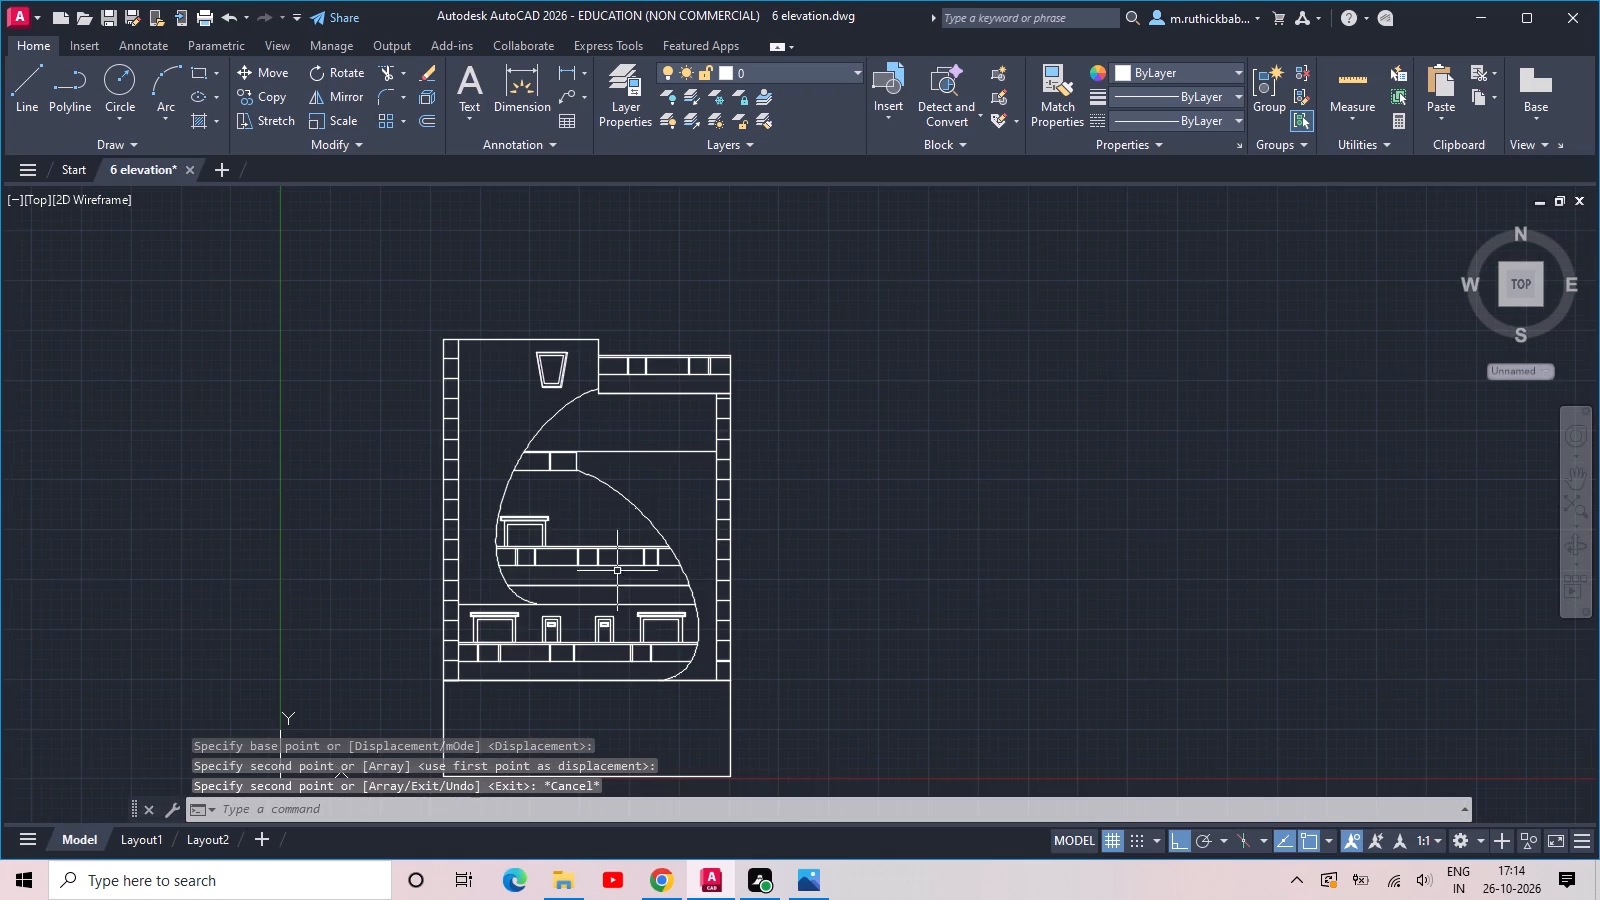
scroll(673, 652, up, 2)
drag(715, 602, 705, 602)
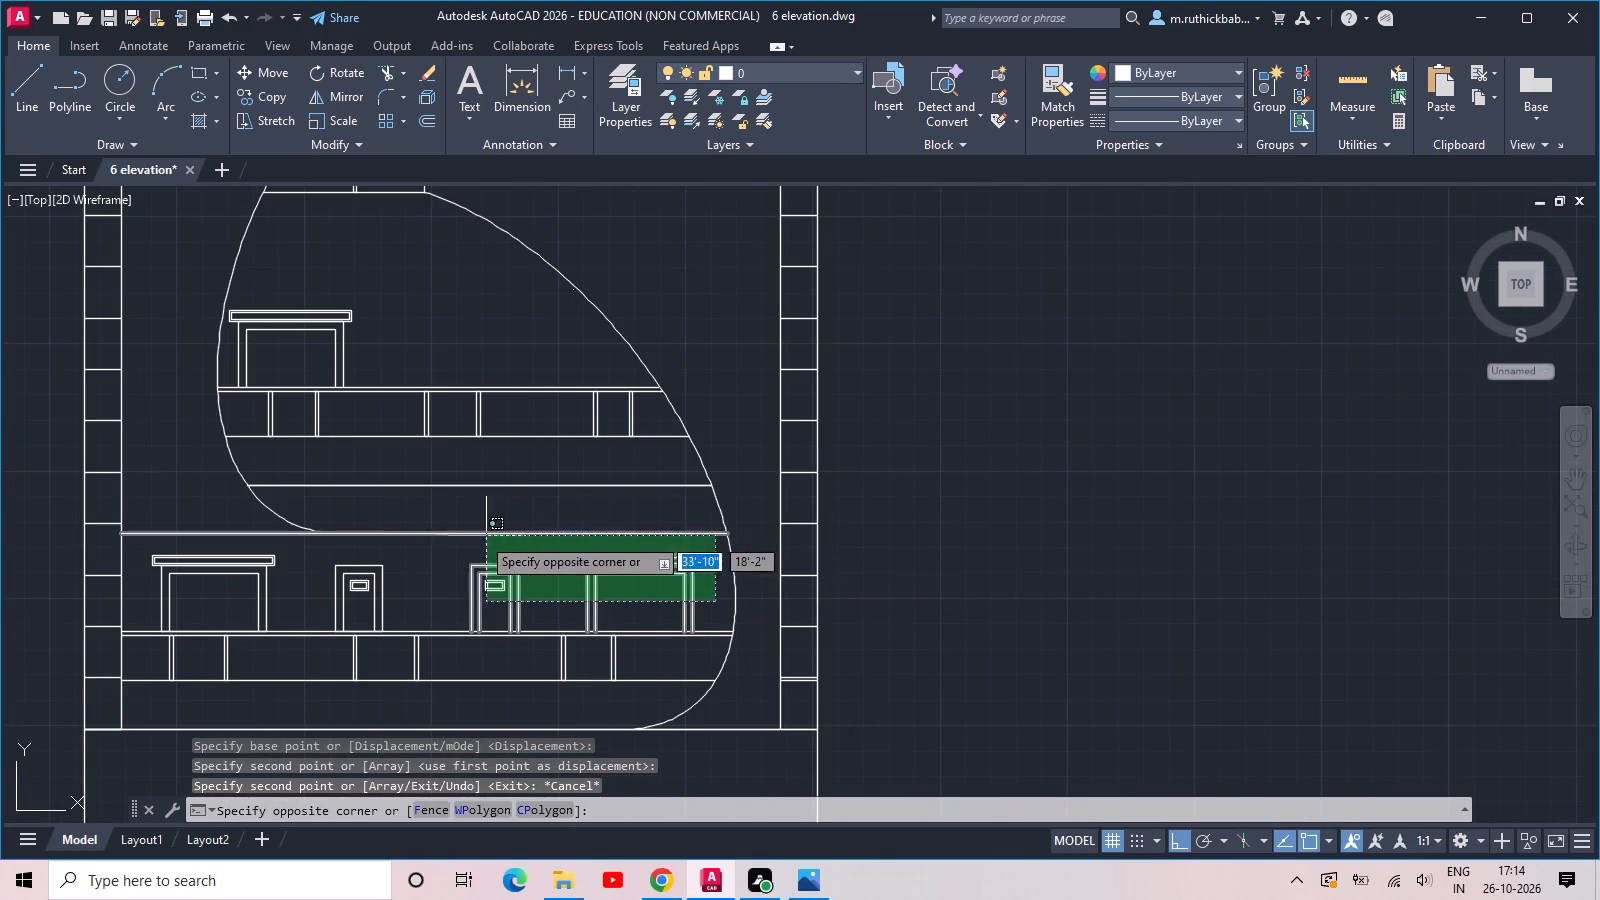
click(454, 551)
key(c)
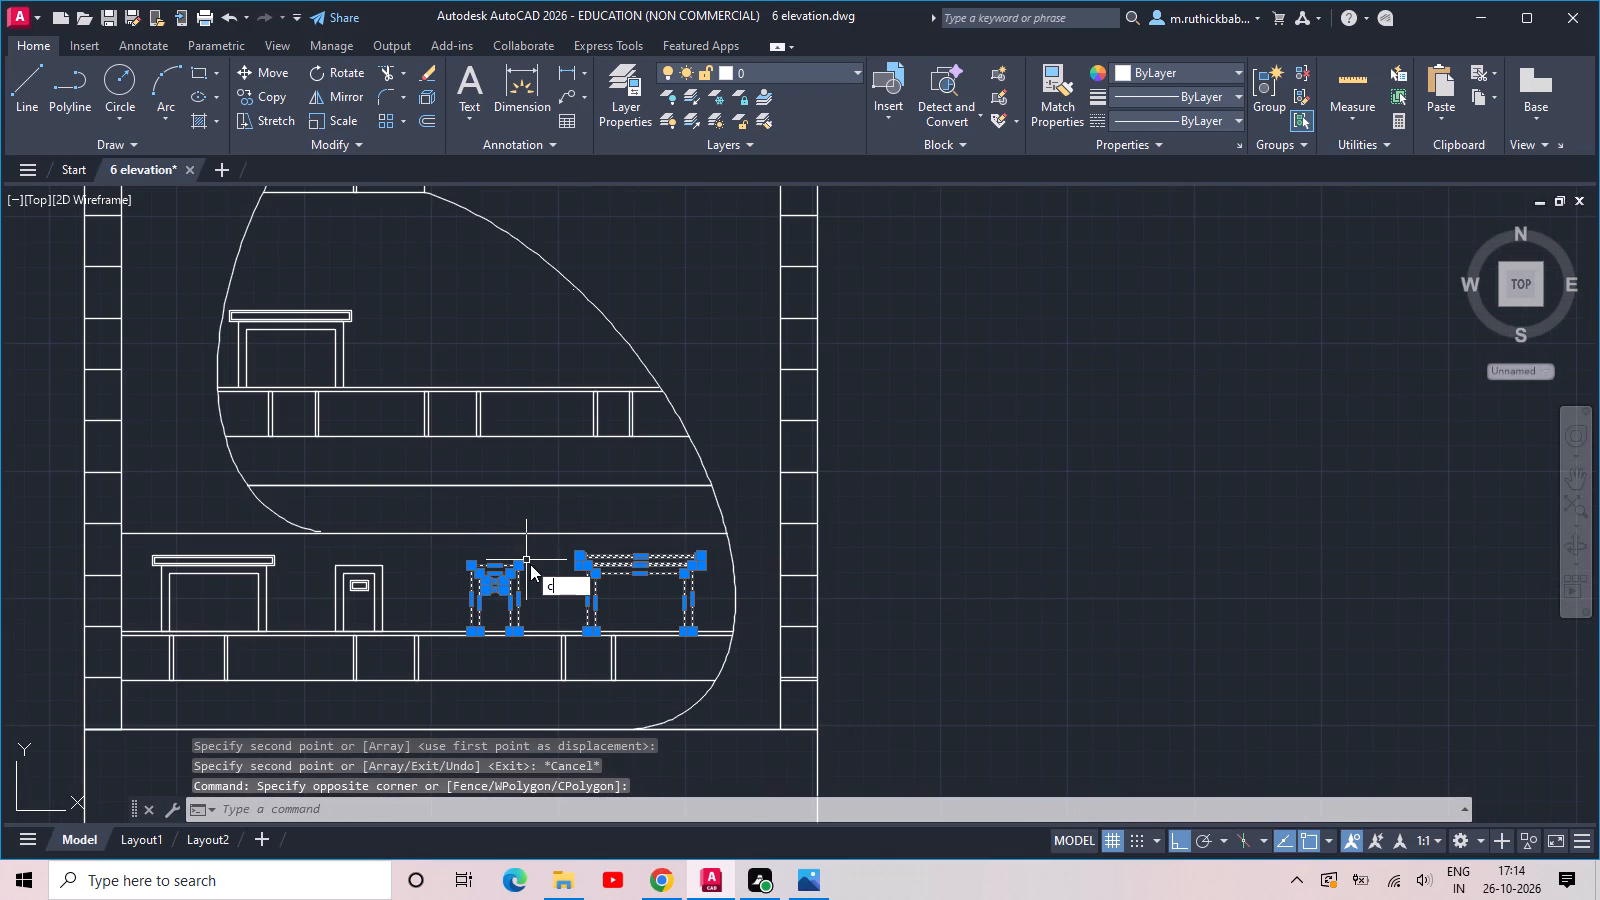
key(o)
key(space)
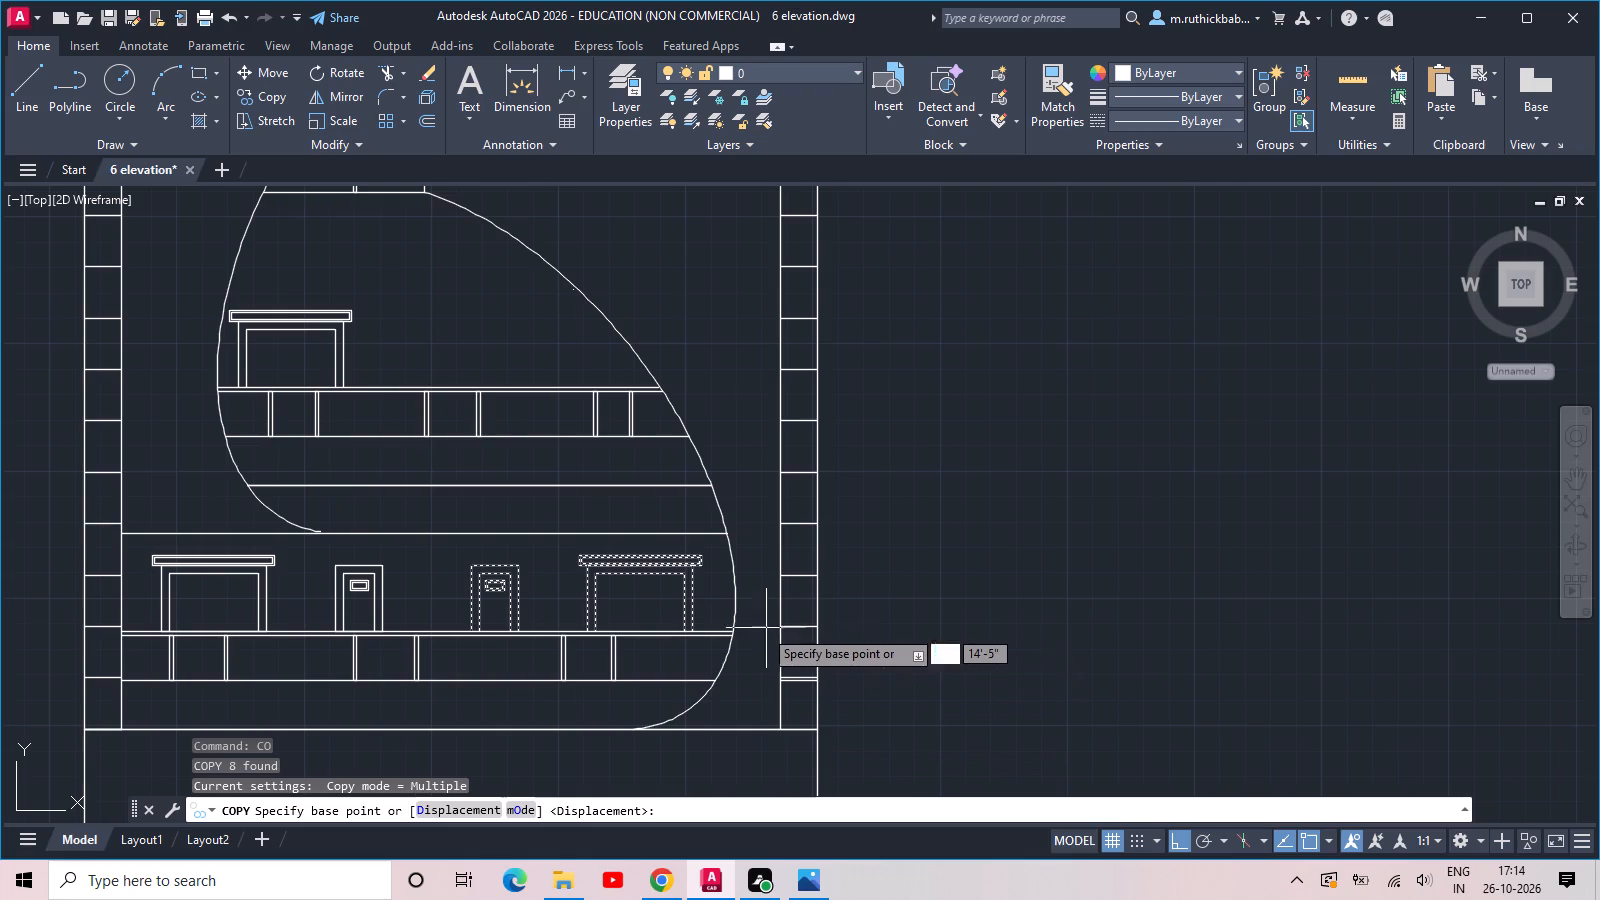
click(733, 631)
middle_drag(732, 563, 782, 899)
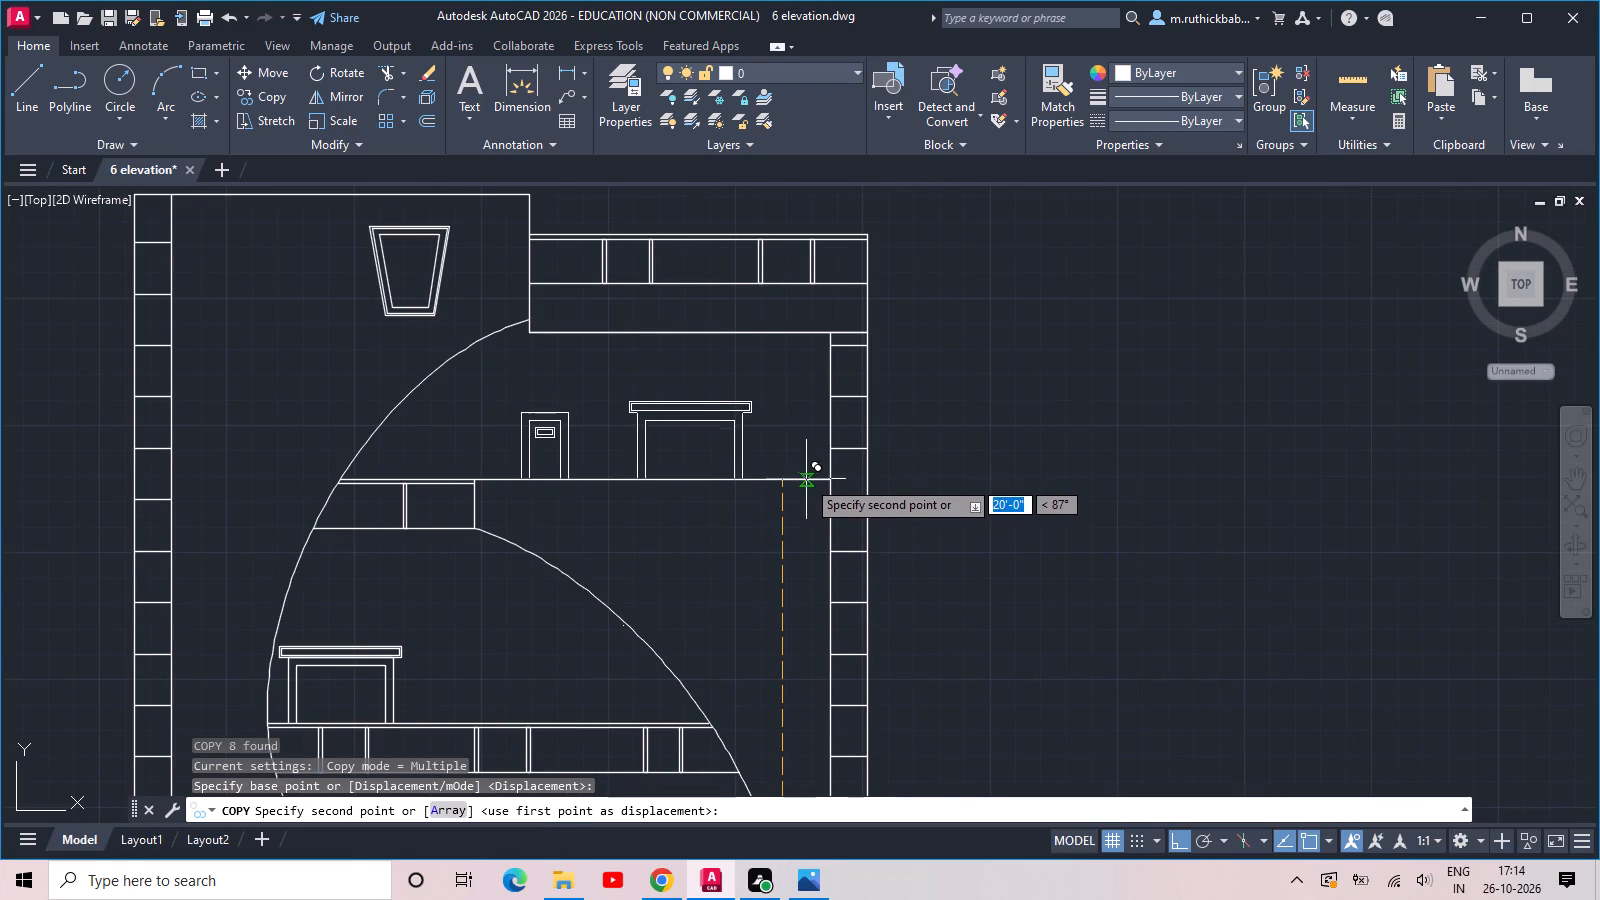
click(777, 481)
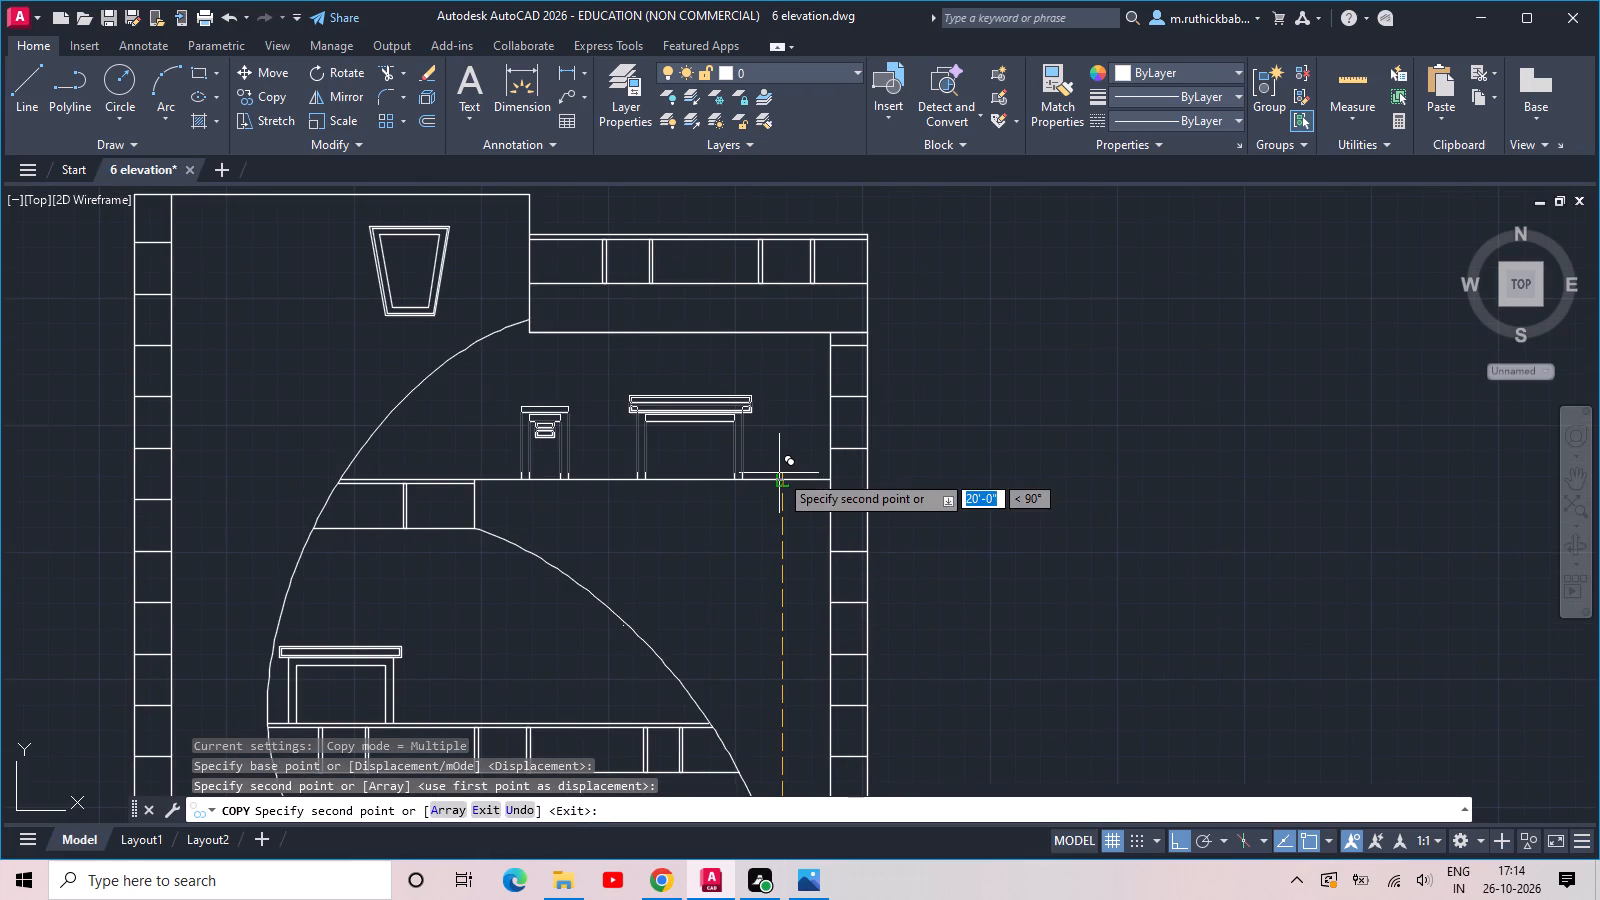
key(Escape)
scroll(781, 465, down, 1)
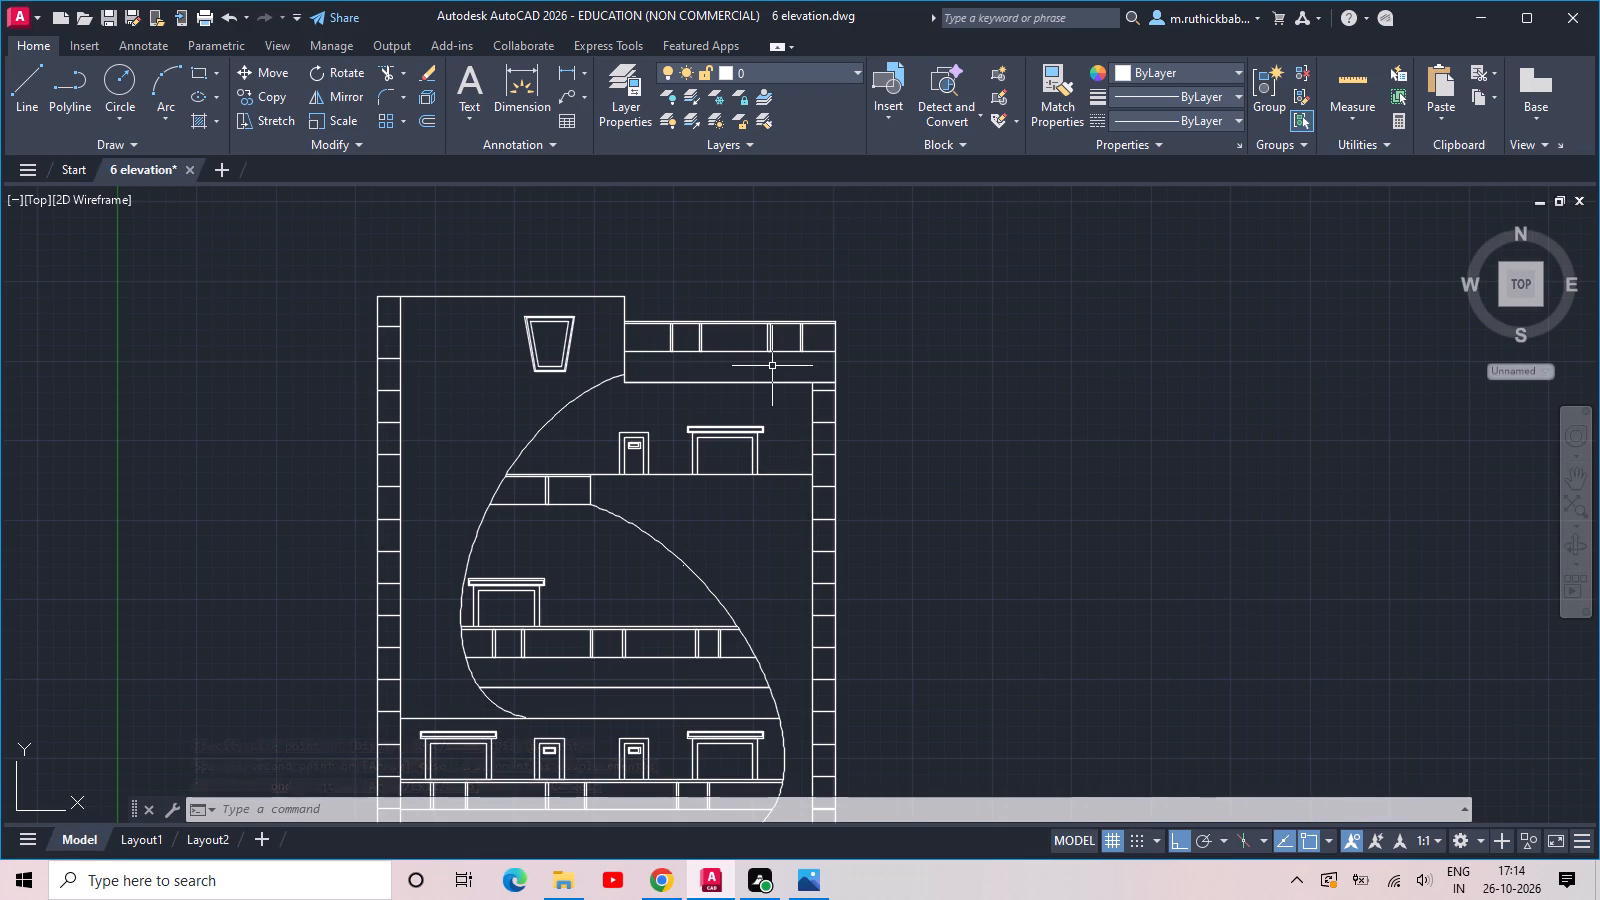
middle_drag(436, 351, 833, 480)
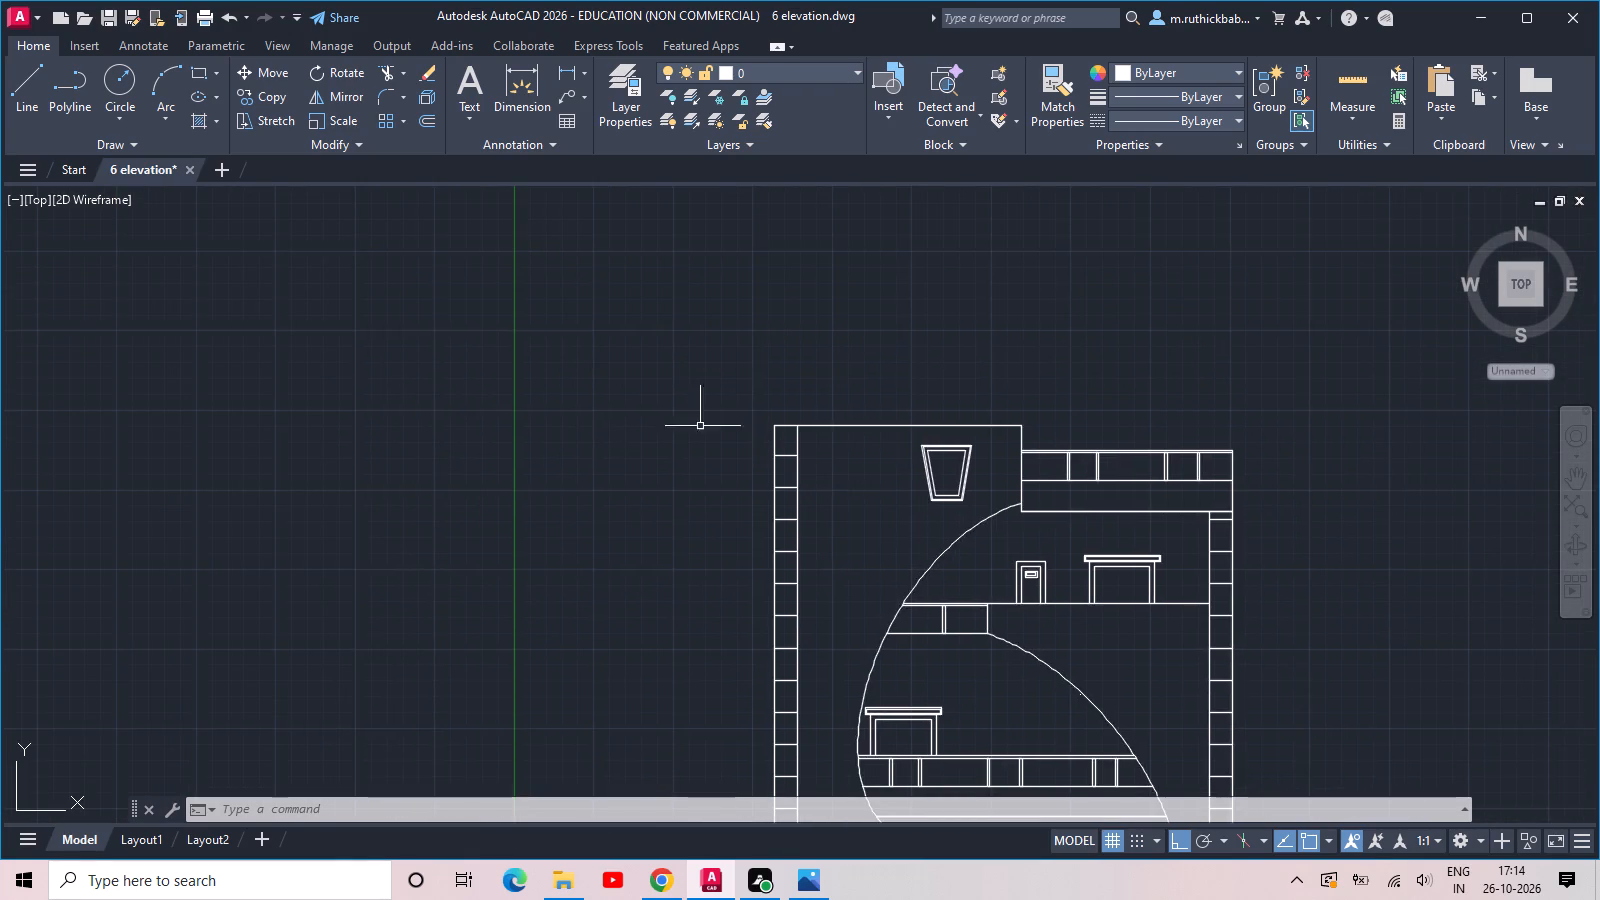
Draw a rectangle about 1'-6" wide and 3'-10" high, rising from the uppermost division line of the left side strip.
scroll(701, 425, up, 1)
scroll(871, 427, up, 4)
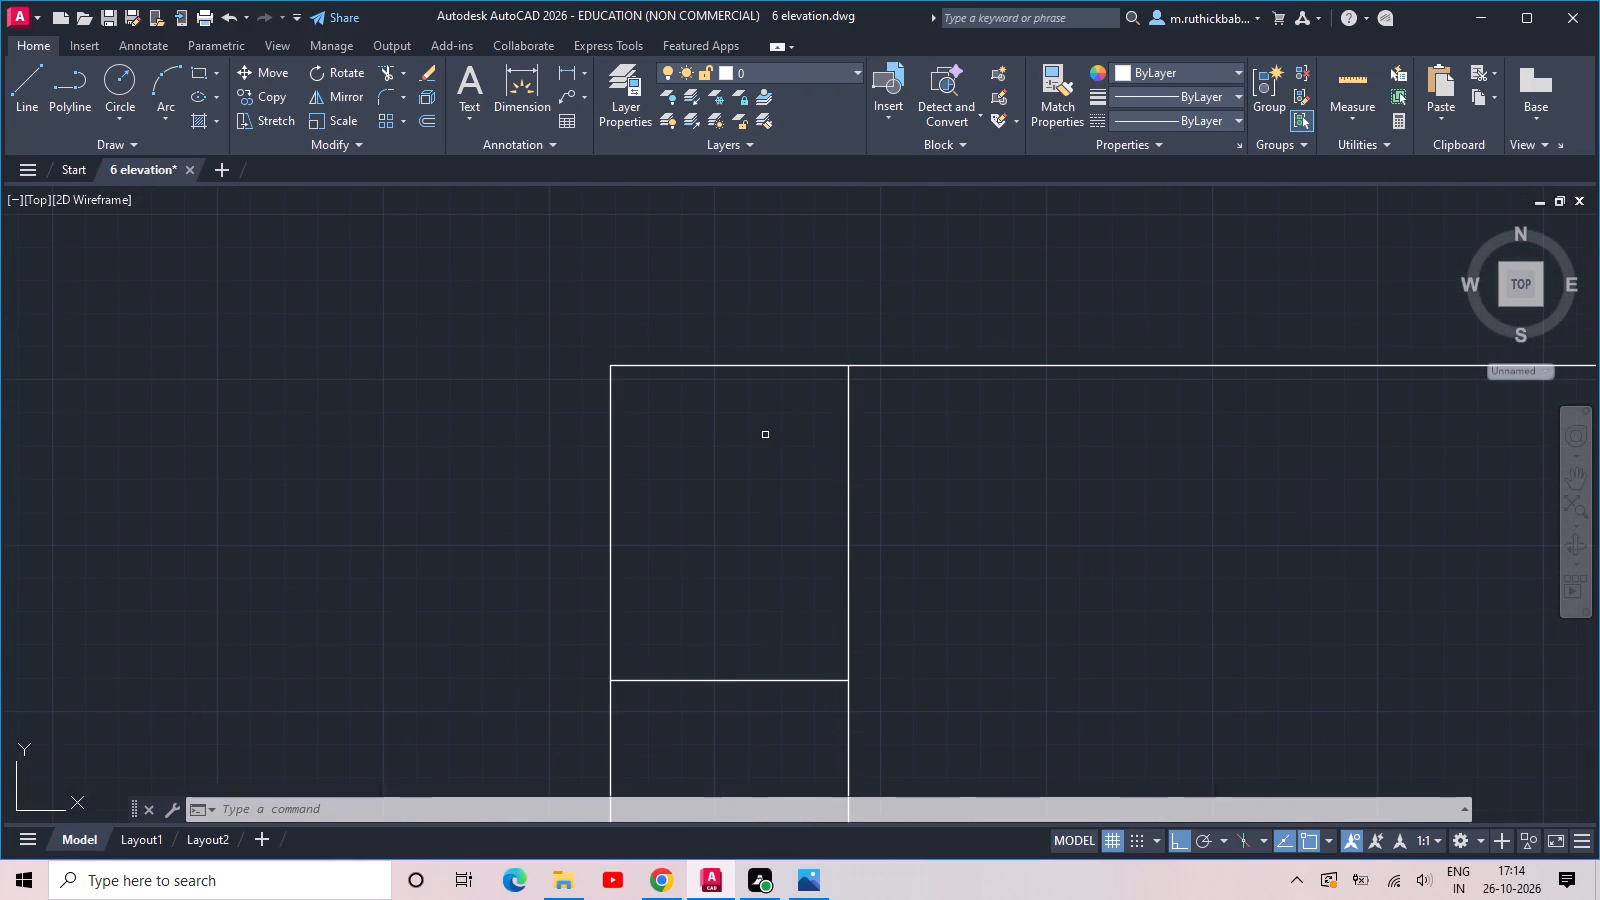
text(rec)
key(space)
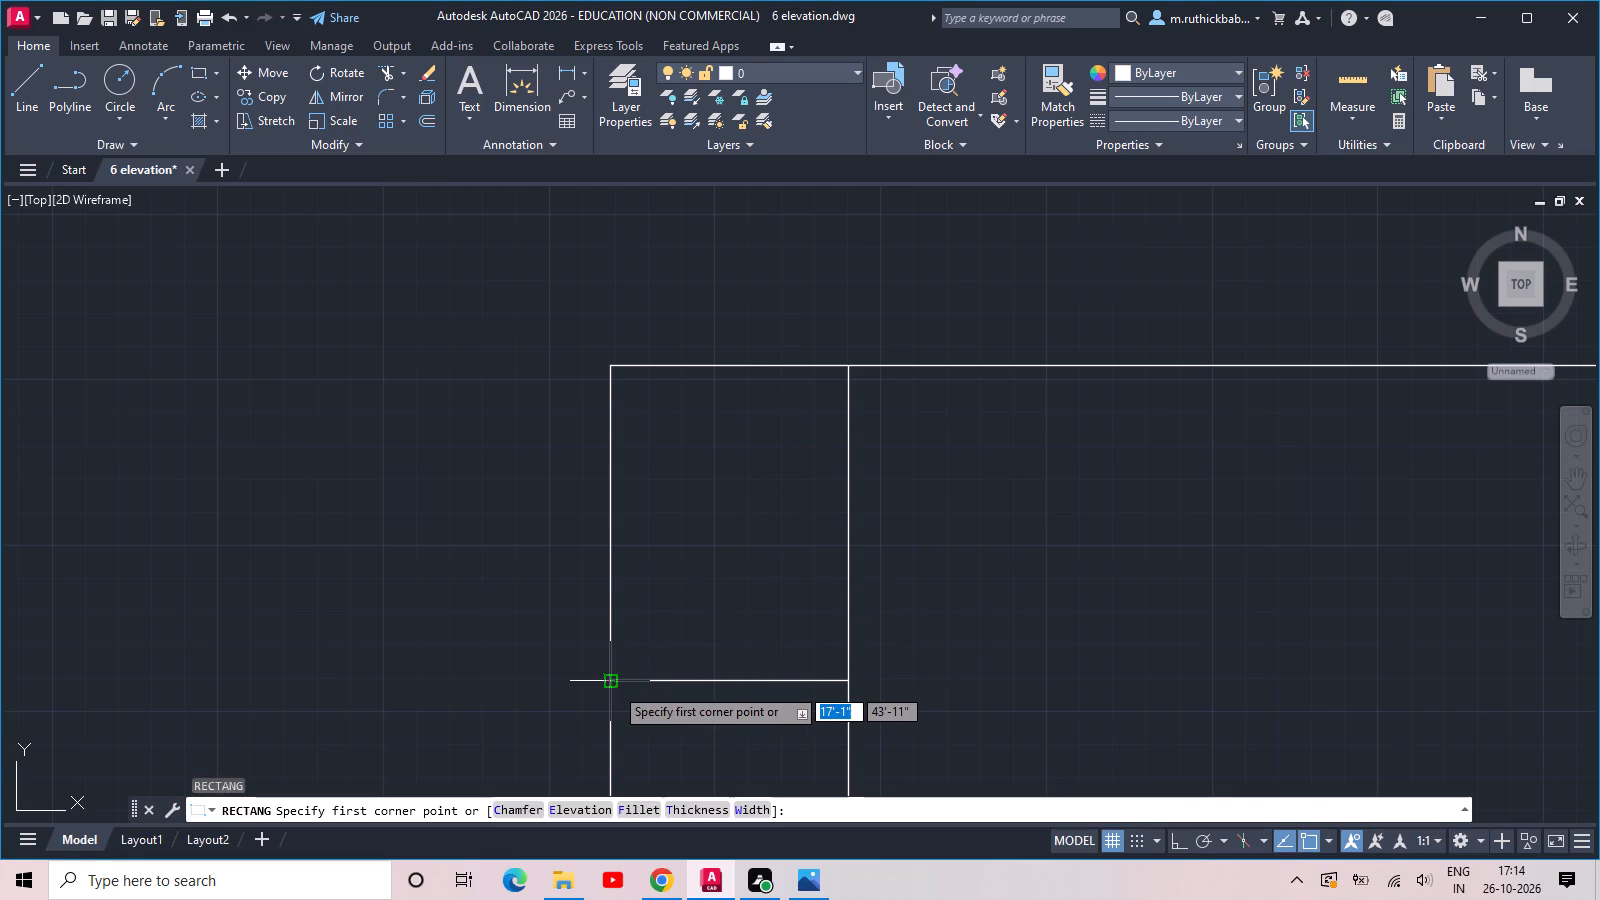
click(614, 686)
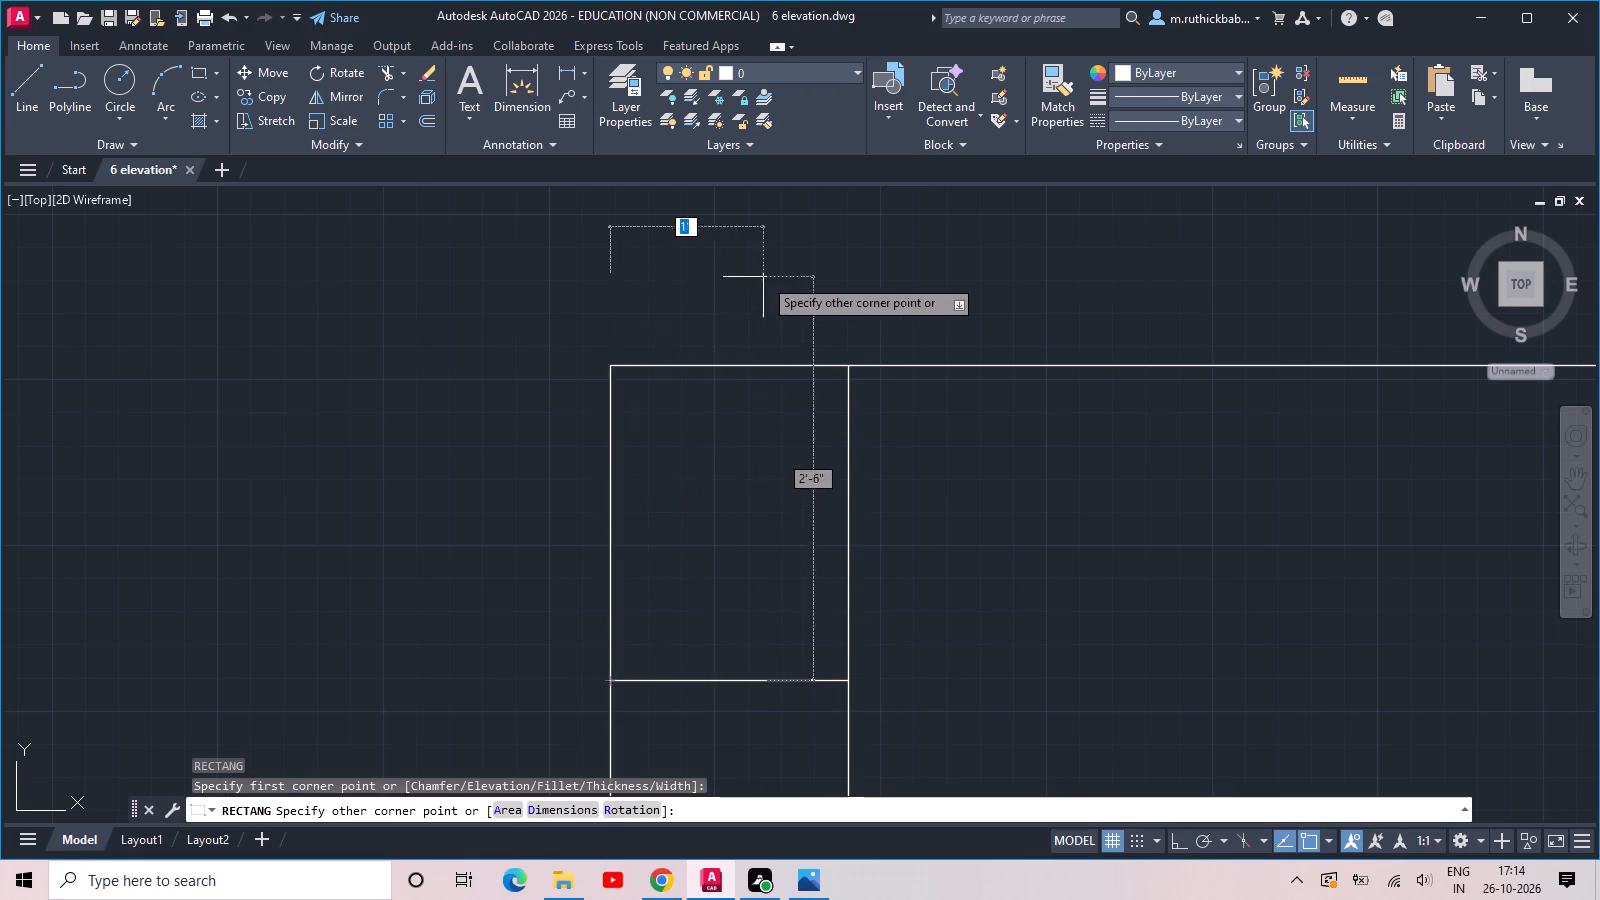
middle_drag(804, 262, 819, 349)
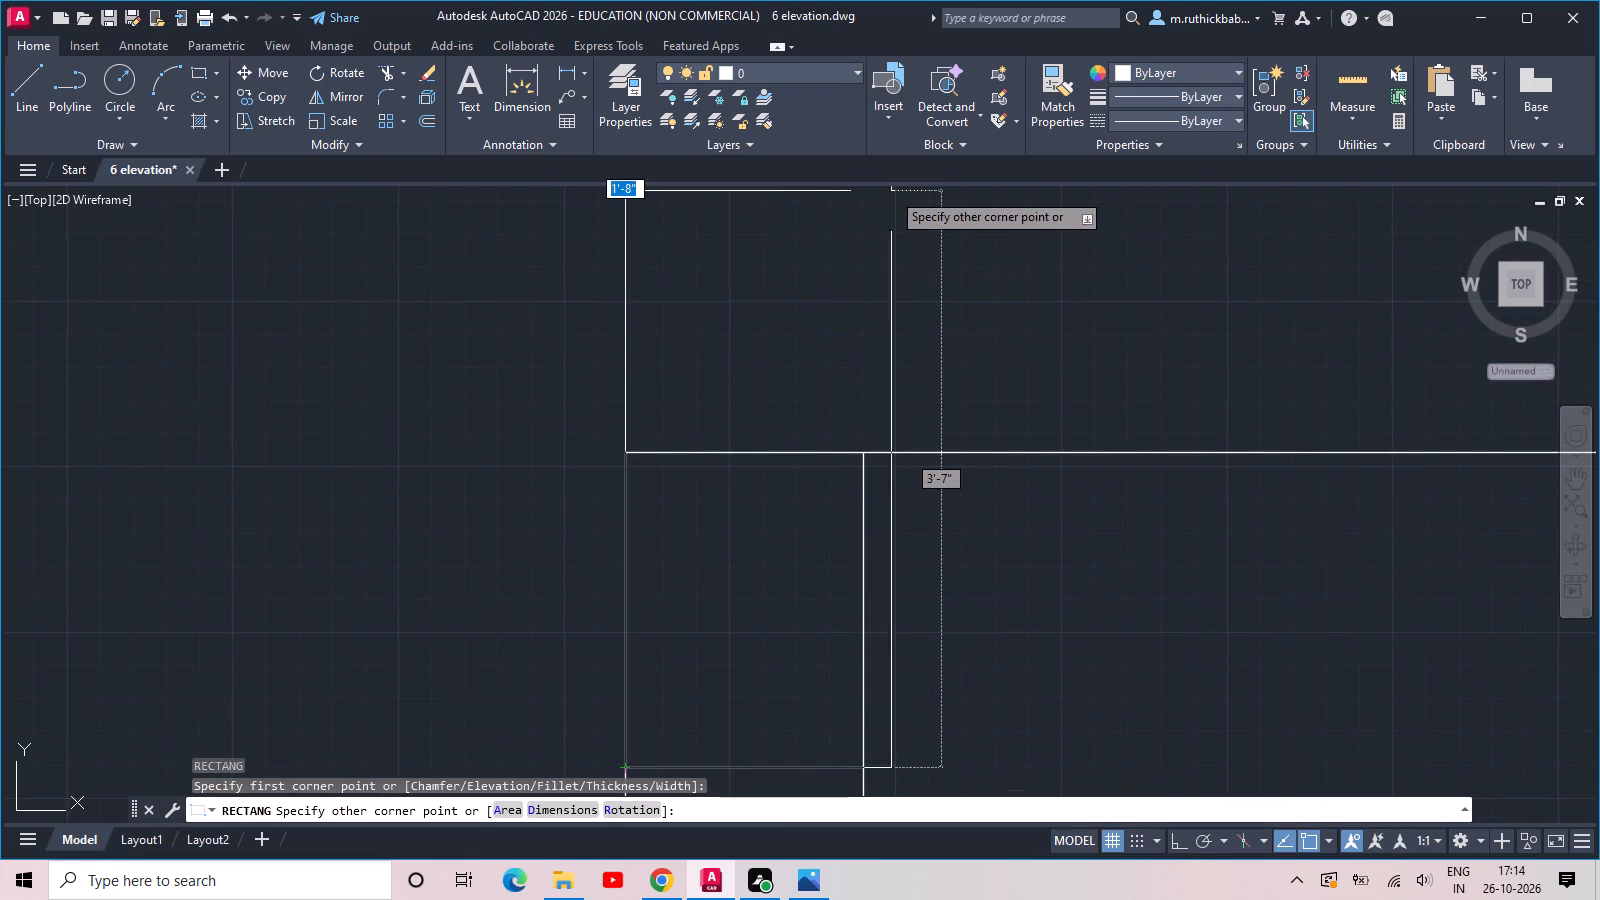
scroll(868, 203, down, 1)
middle_drag(863, 206, 871, 347)
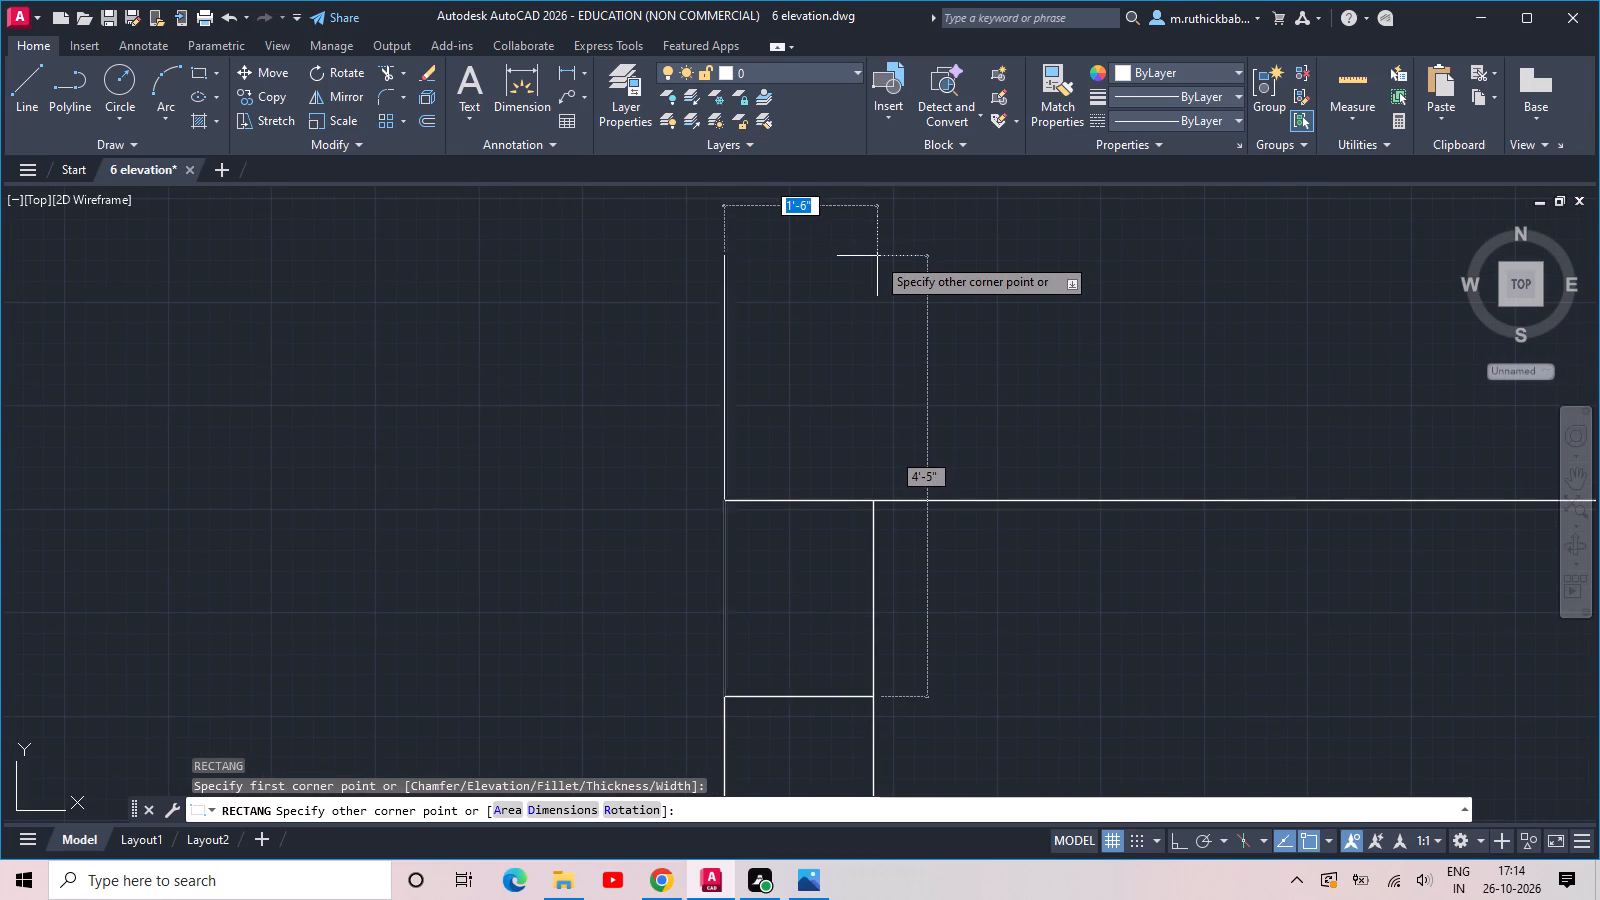
click(874, 312)
Stretch the rectangle's two top corners horizontally outward, the left one by about 8", to form a trapezoid about 2'-11" wide on top.
drag(850, 332, 840, 322)
click(800, 278)
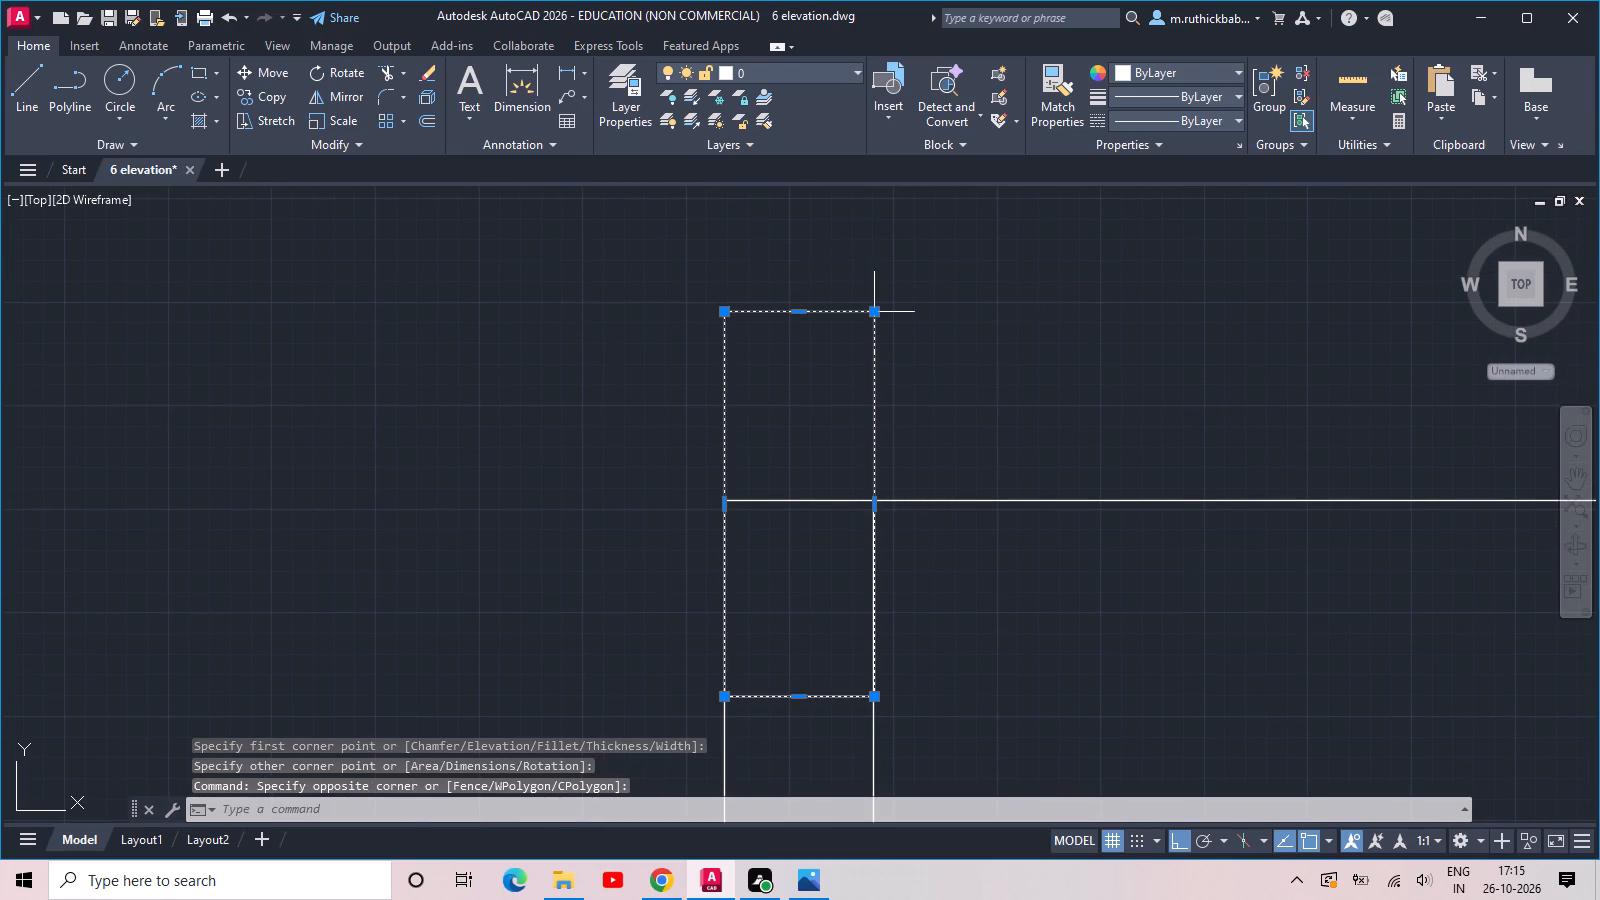
click(879, 307)
click(951, 296)
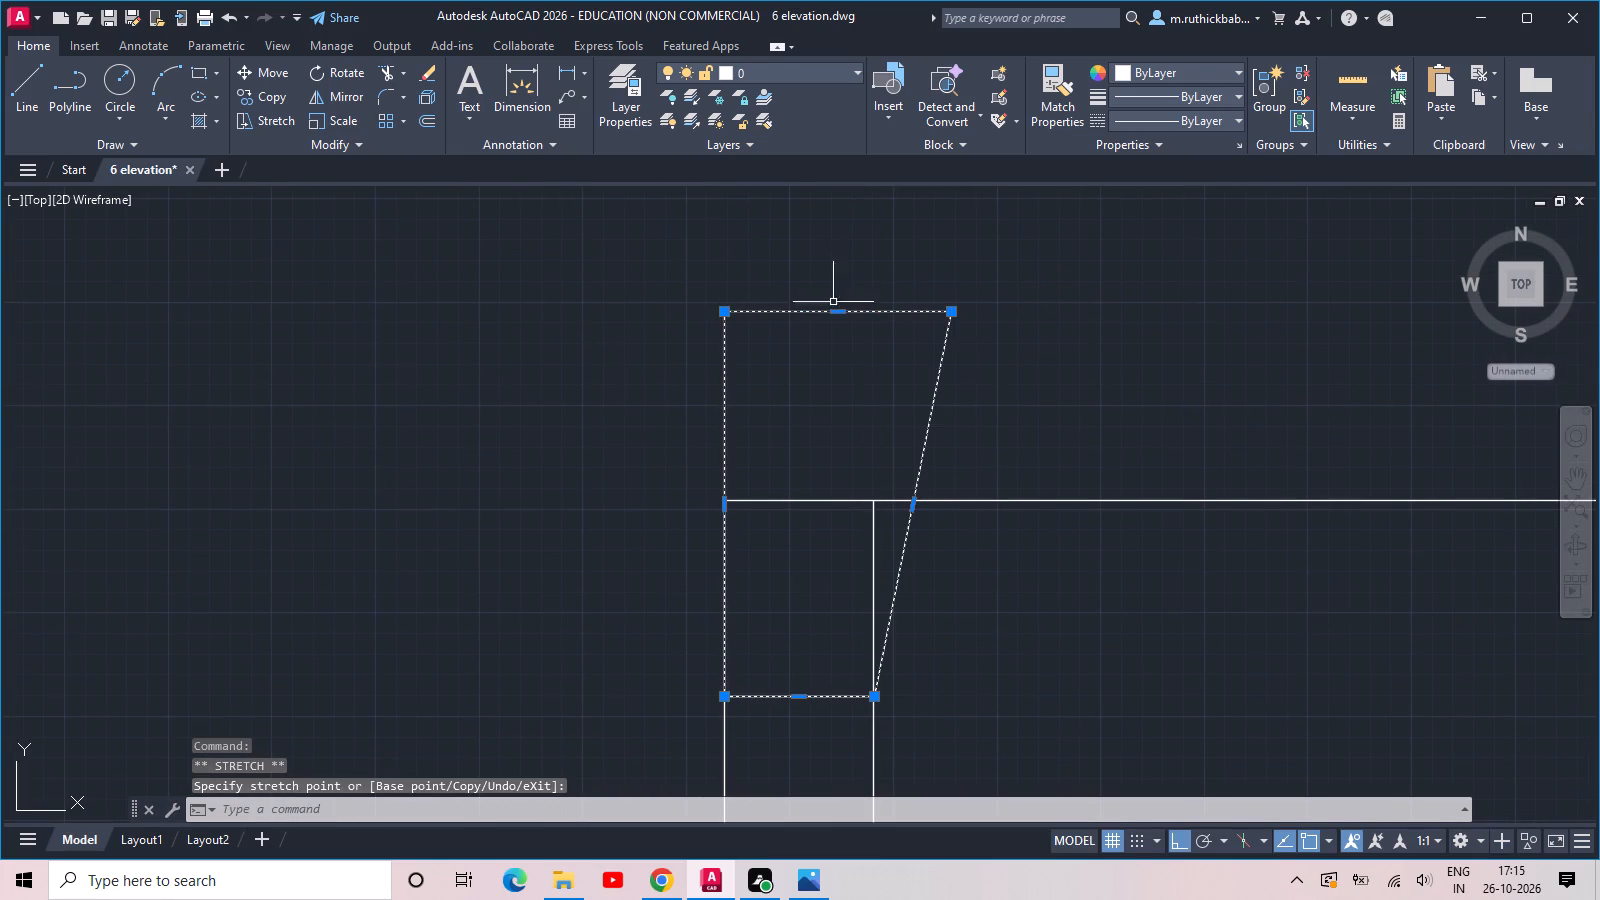
click(727, 312)
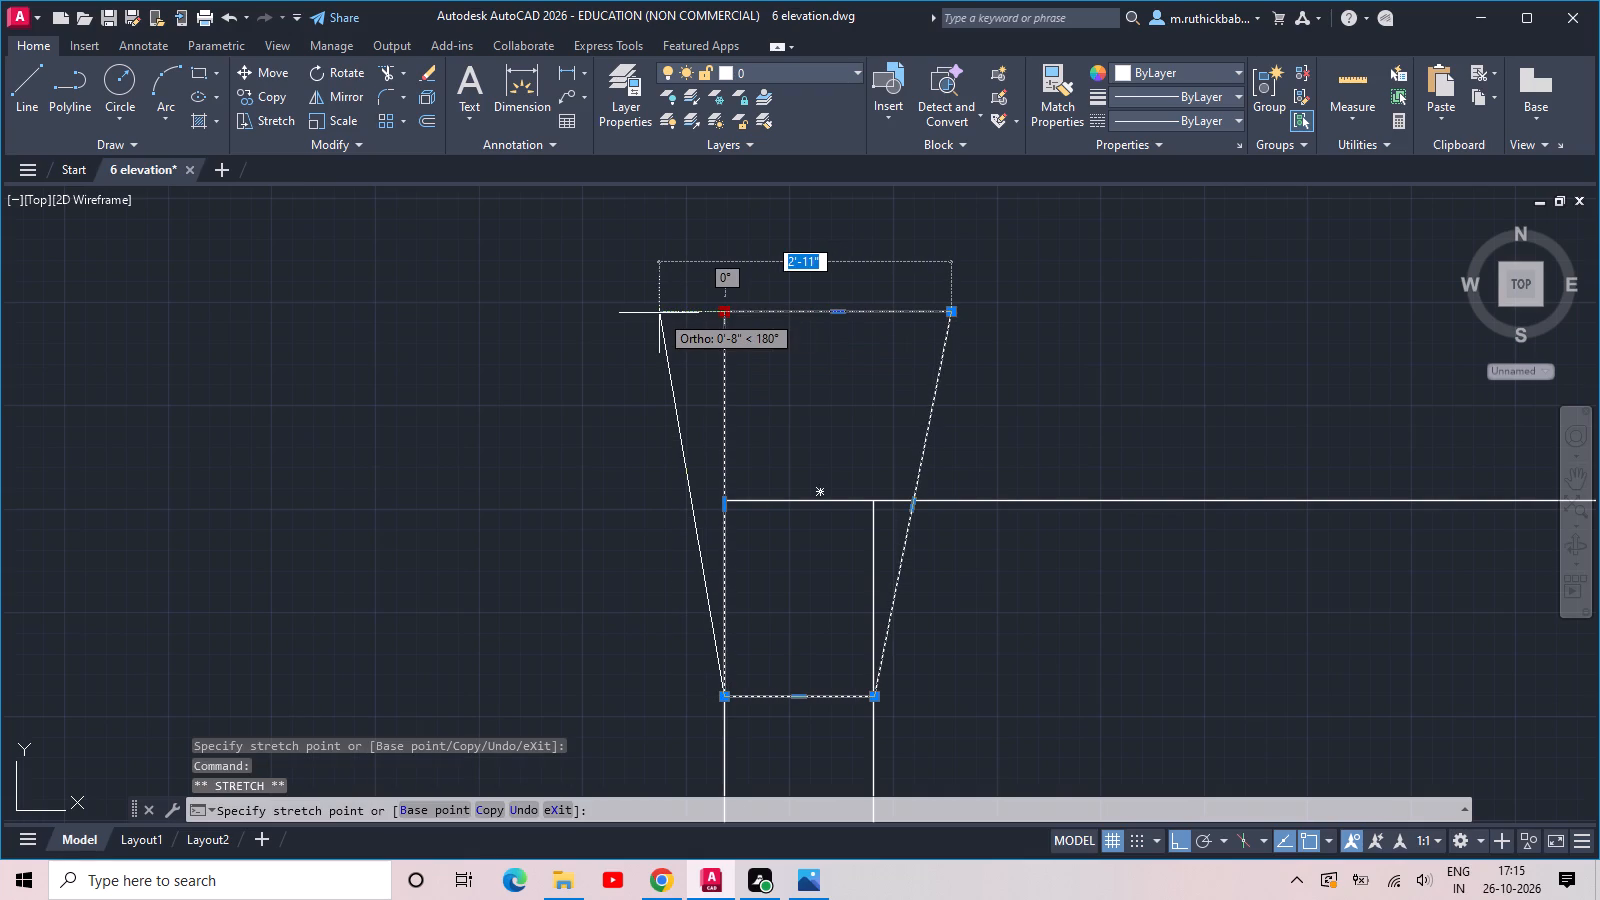
click(657, 313)
key(Escape)
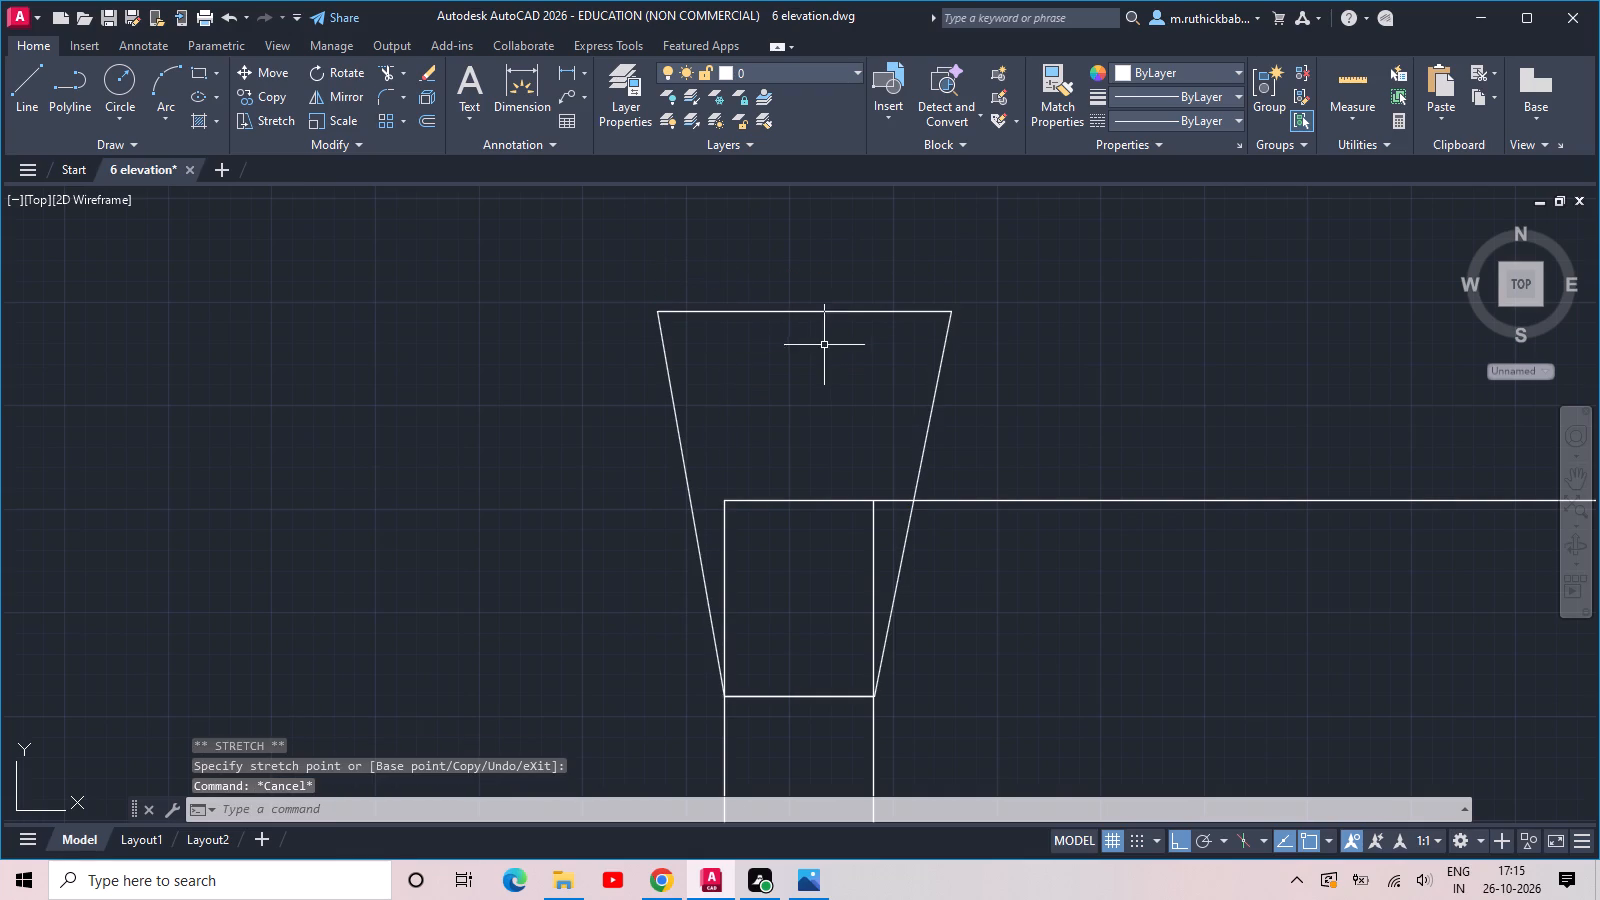
Trim away the roof line and side strip lines that fall inside the trapezoid.
key(t)
key(r)
key(space)
key(space)
click(848, 441)
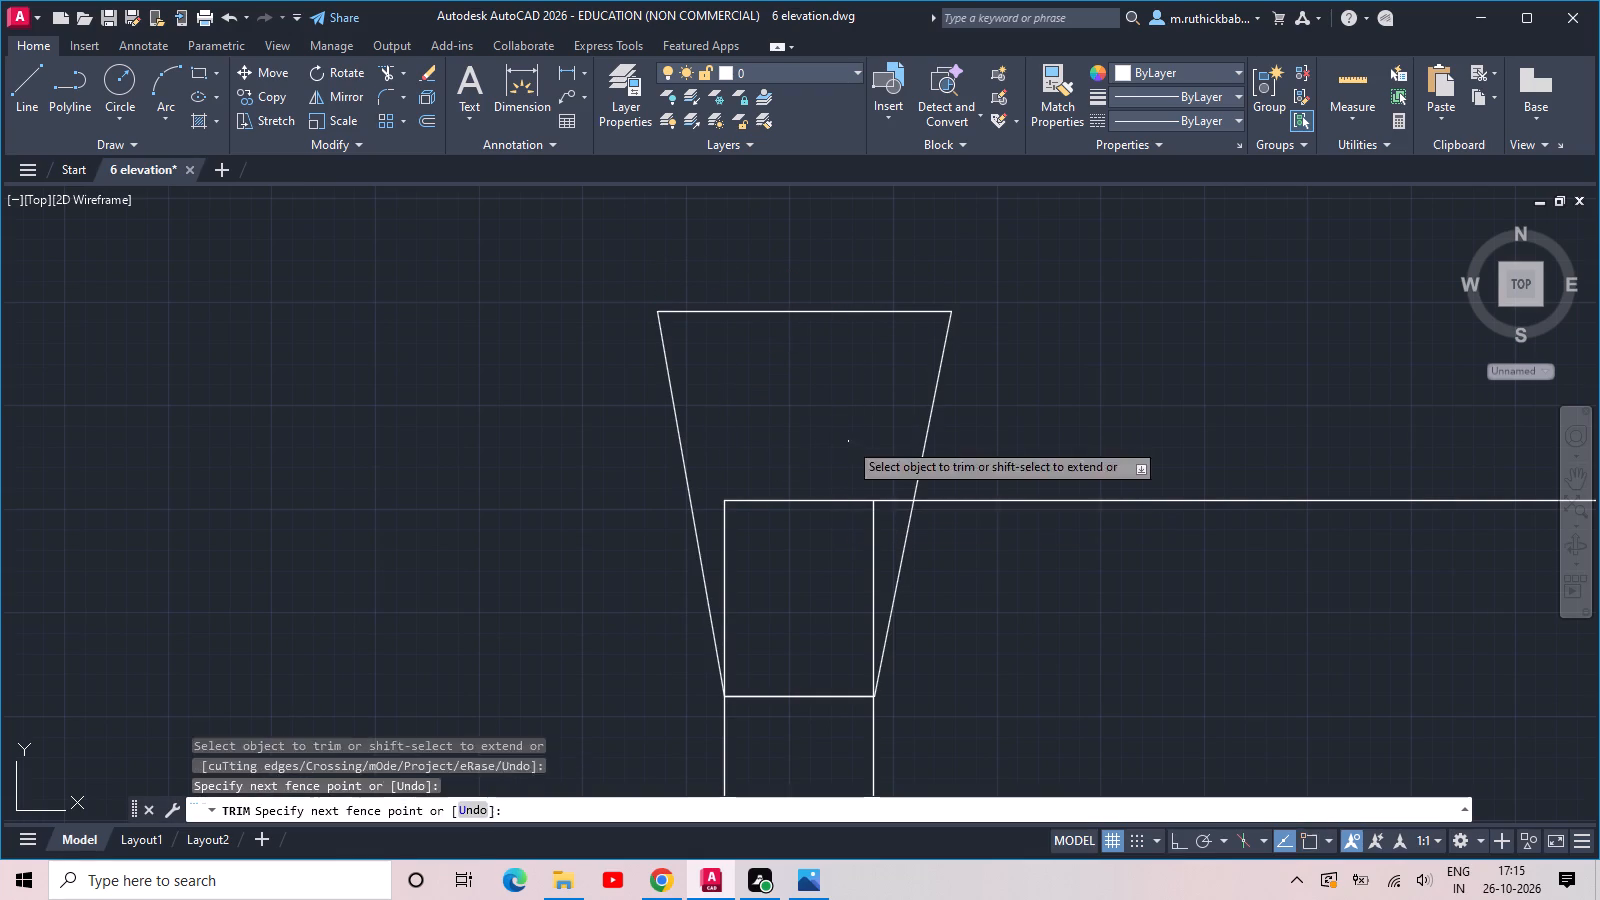
click(814, 555)
drag(892, 478, 892, 495)
click(866, 557)
click(822, 563)
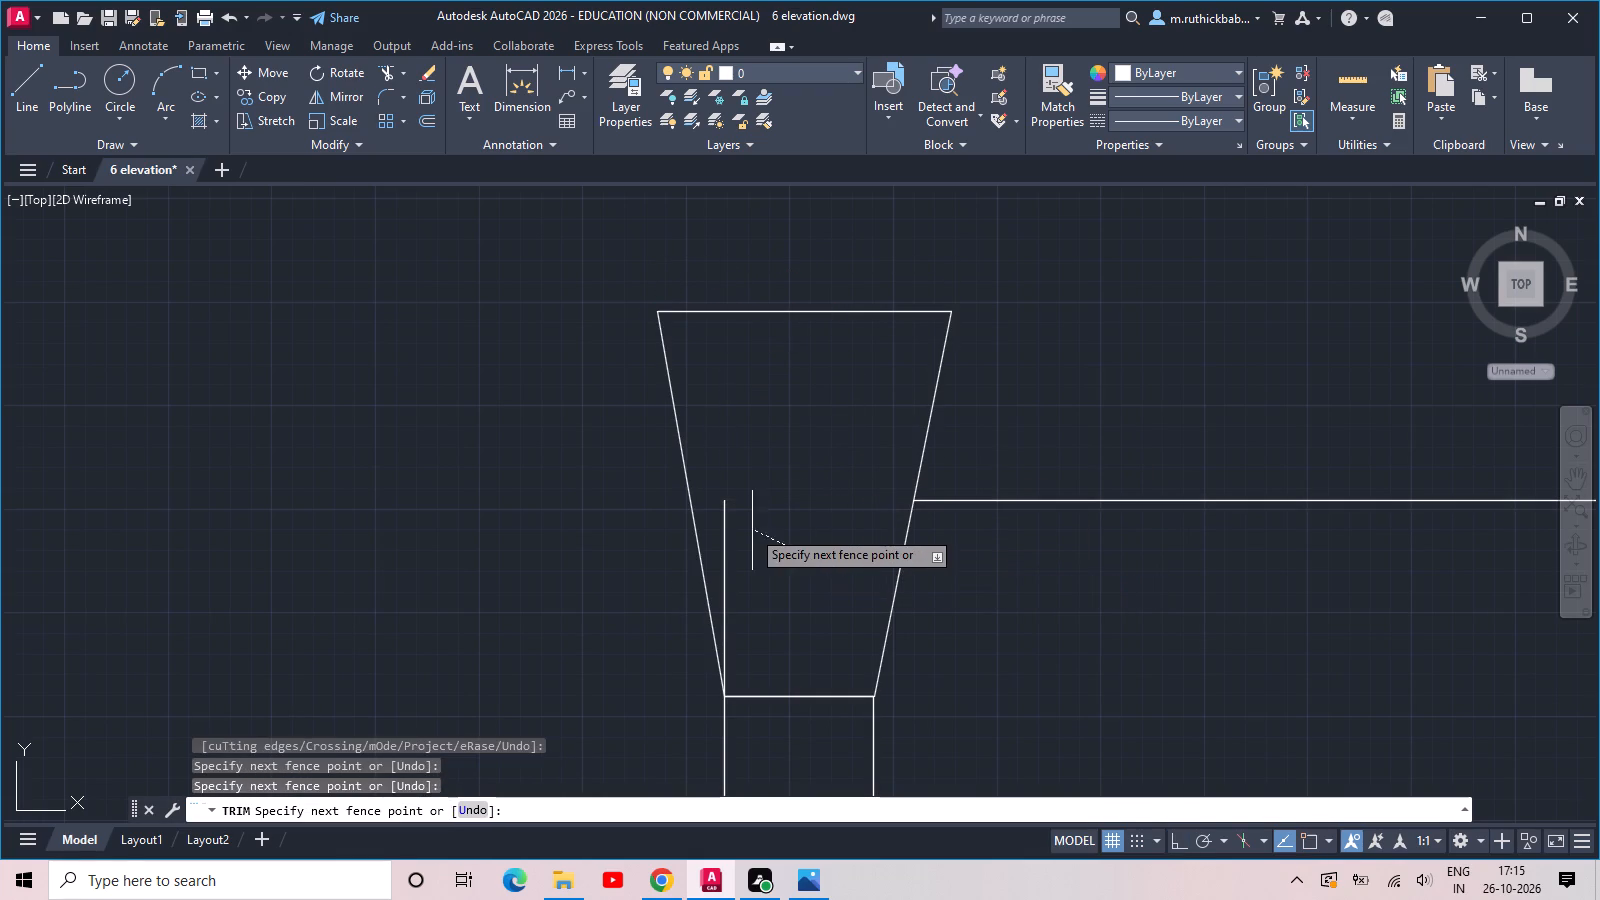
click(712, 515)
key(Escape)
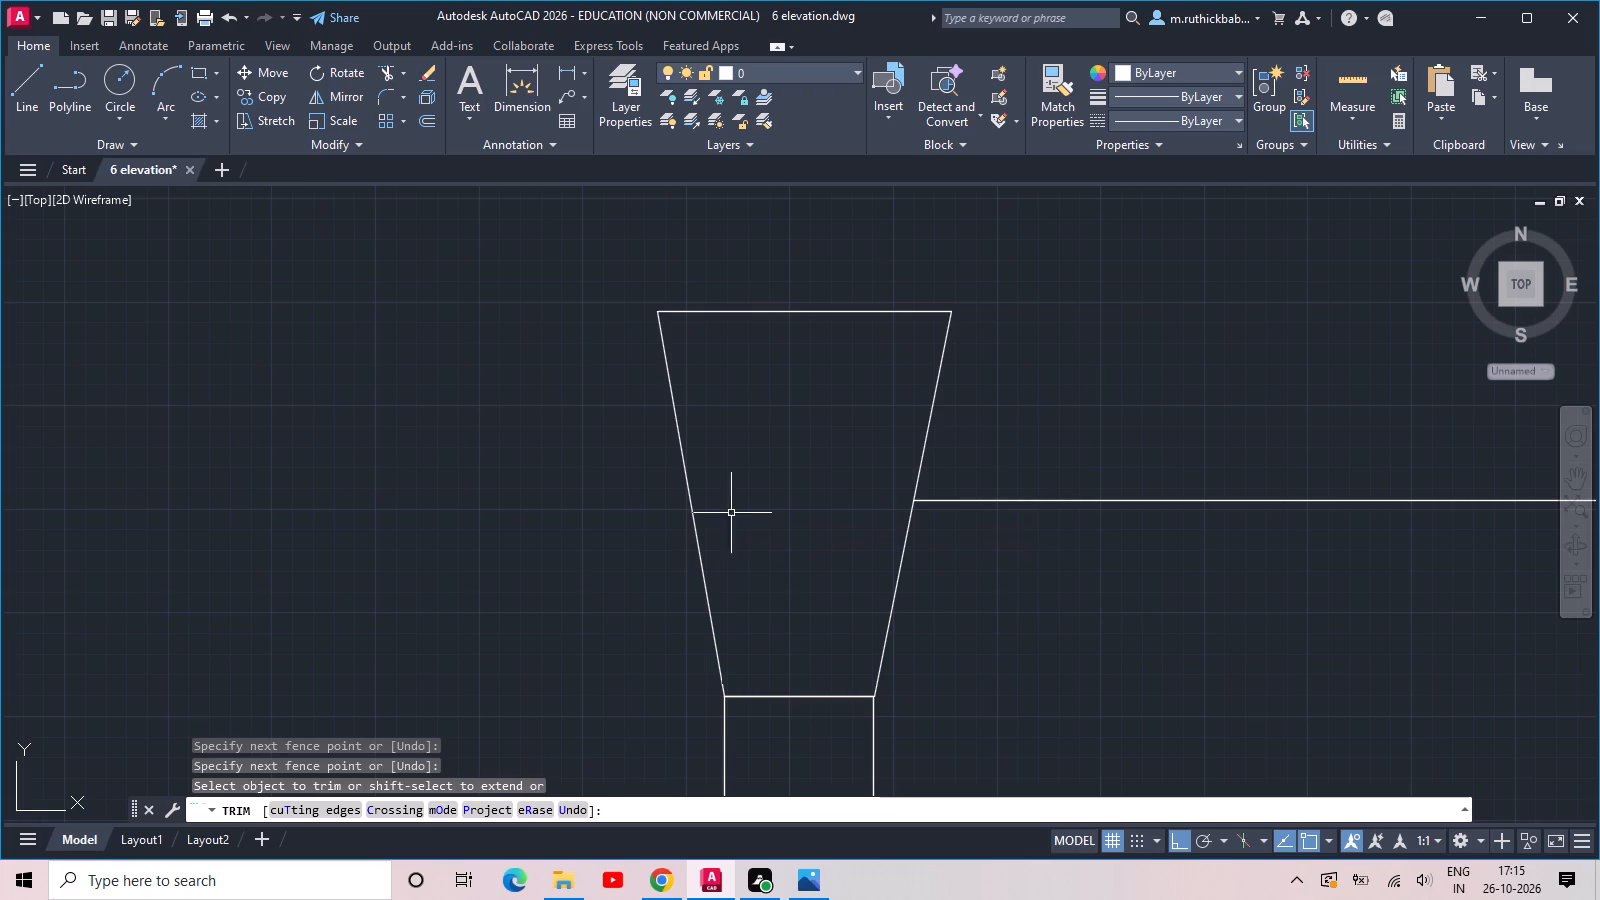
Draw a cap rectangle about 3' wide and 4" high along the trapezoid's top edge, starting at its top-left corner.
middle_drag(793, 400, 776, 415)
text(rec)
key(space)
click(645, 335)
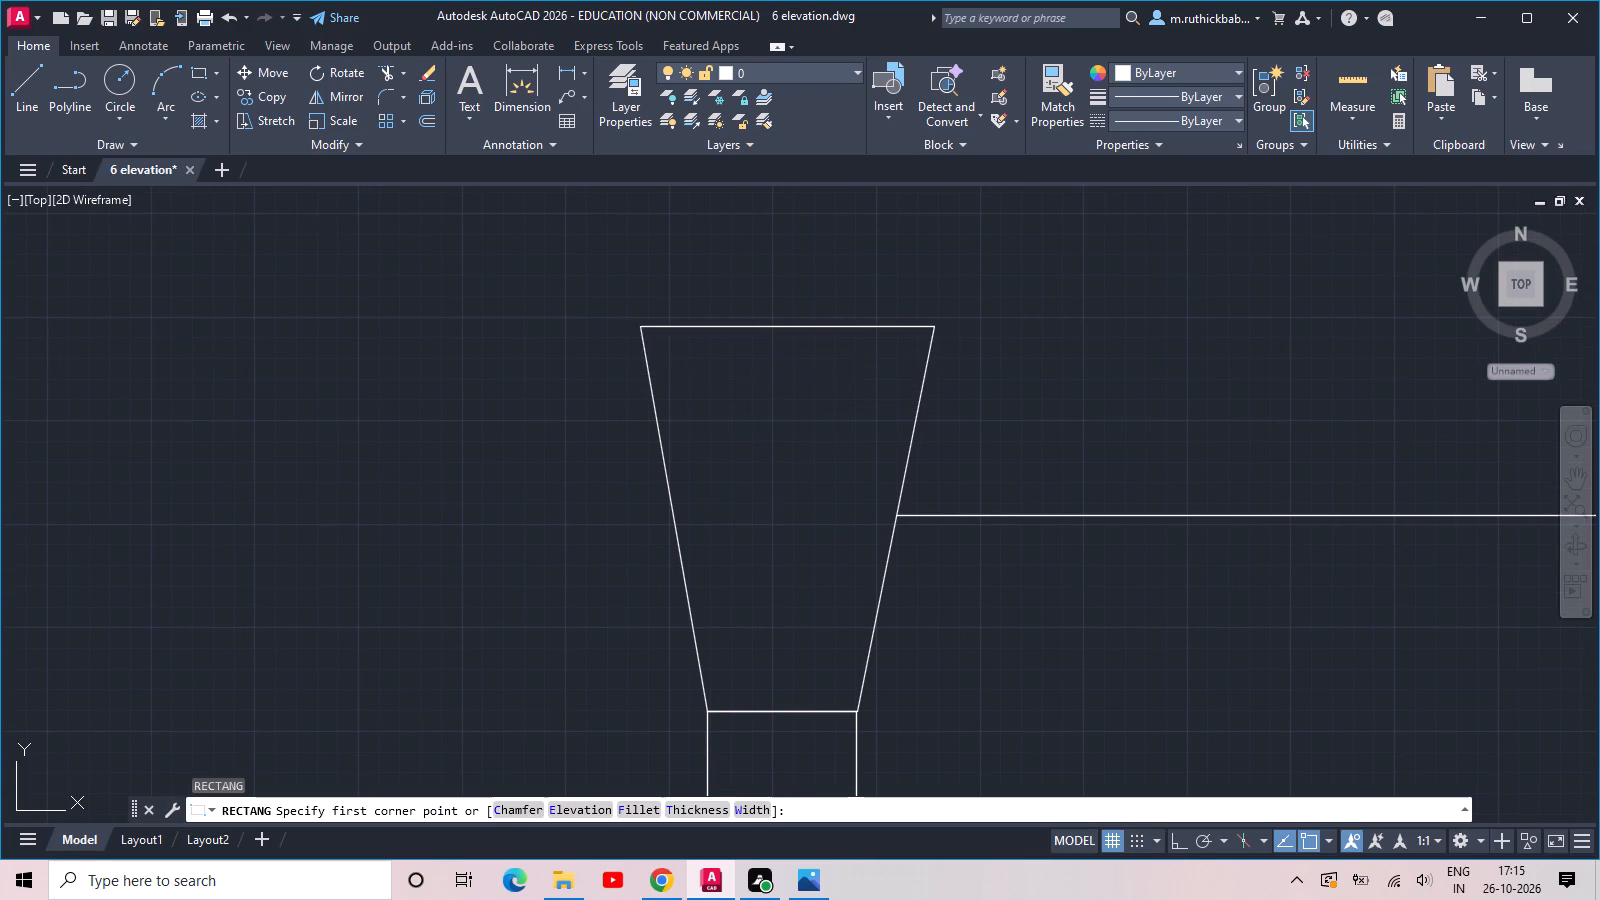
click(939, 362)
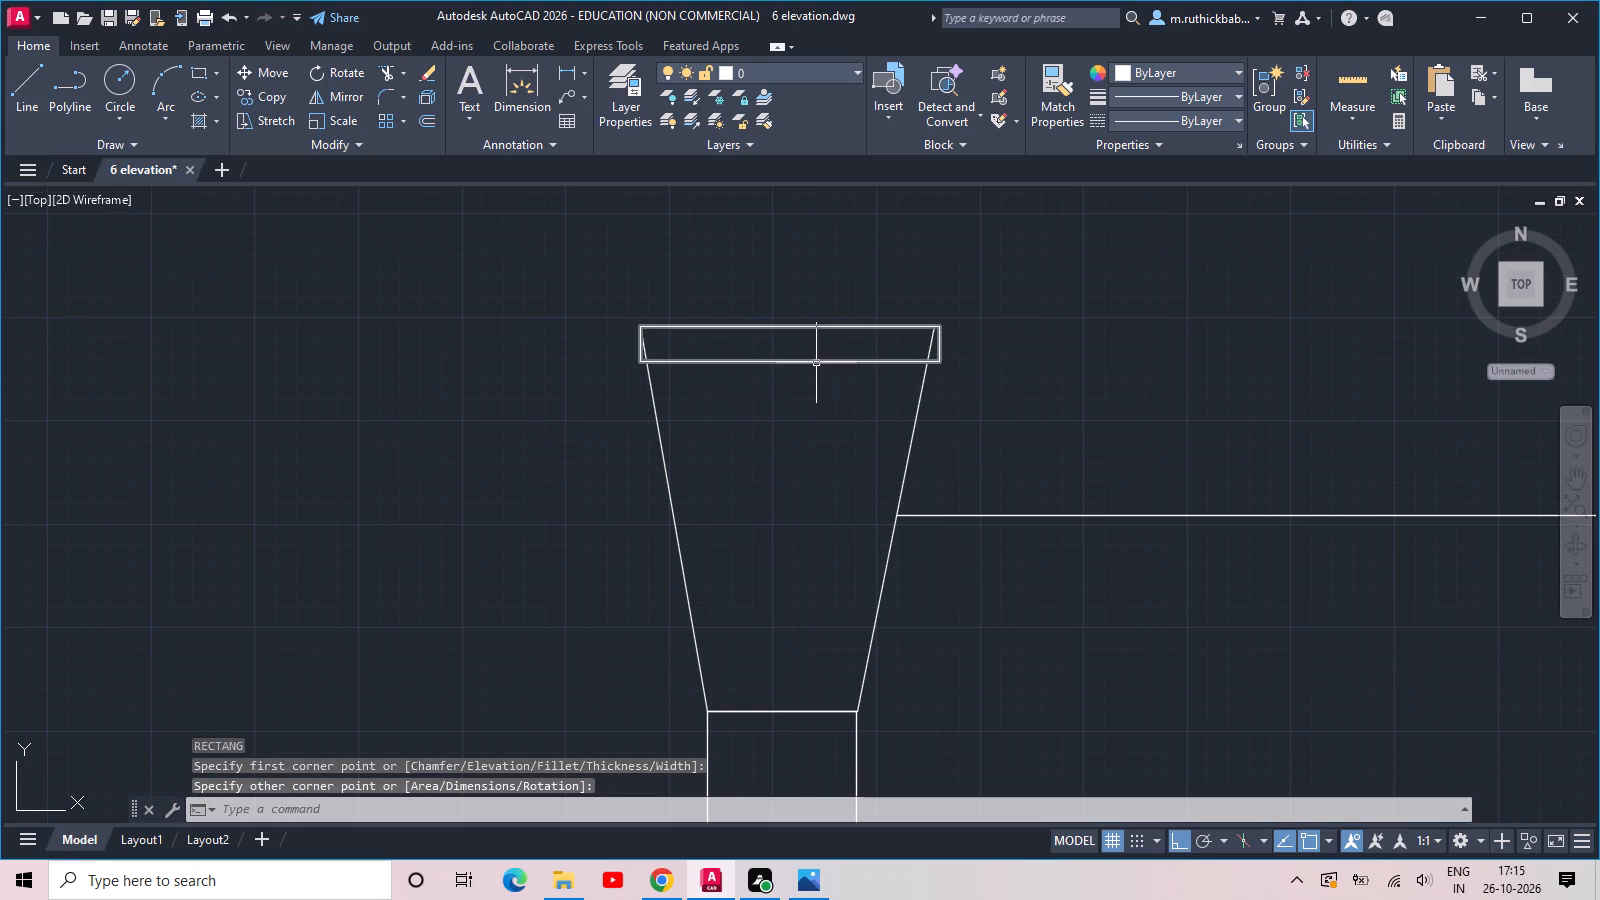
Offset the cap rectangle 1" inward.
text(off)
key(space)
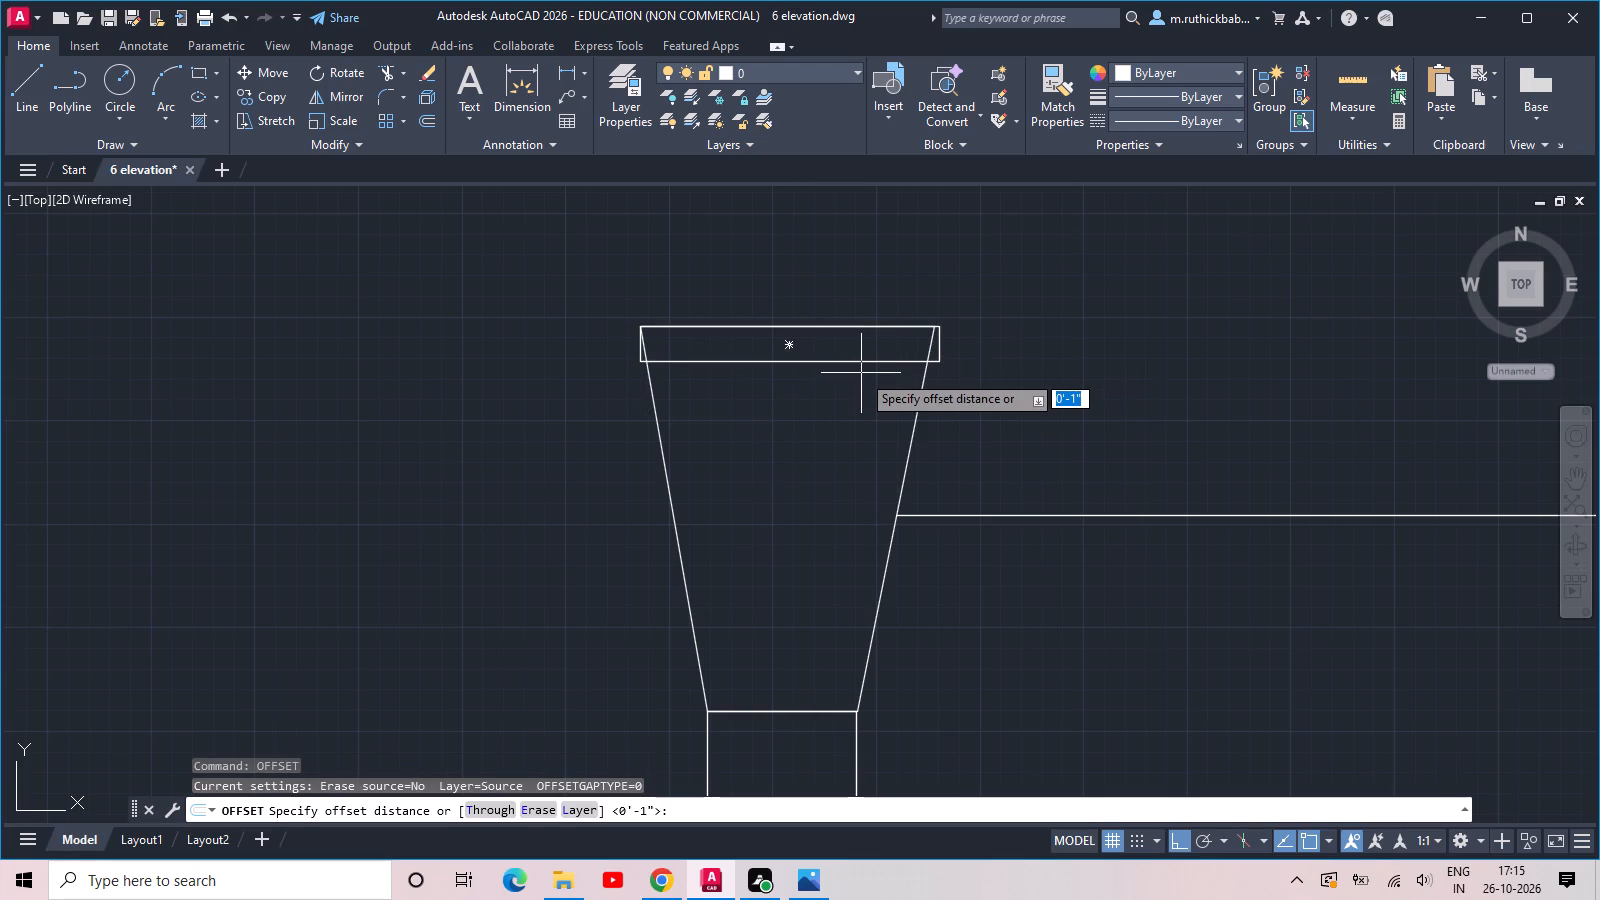
key(1)
key(space)
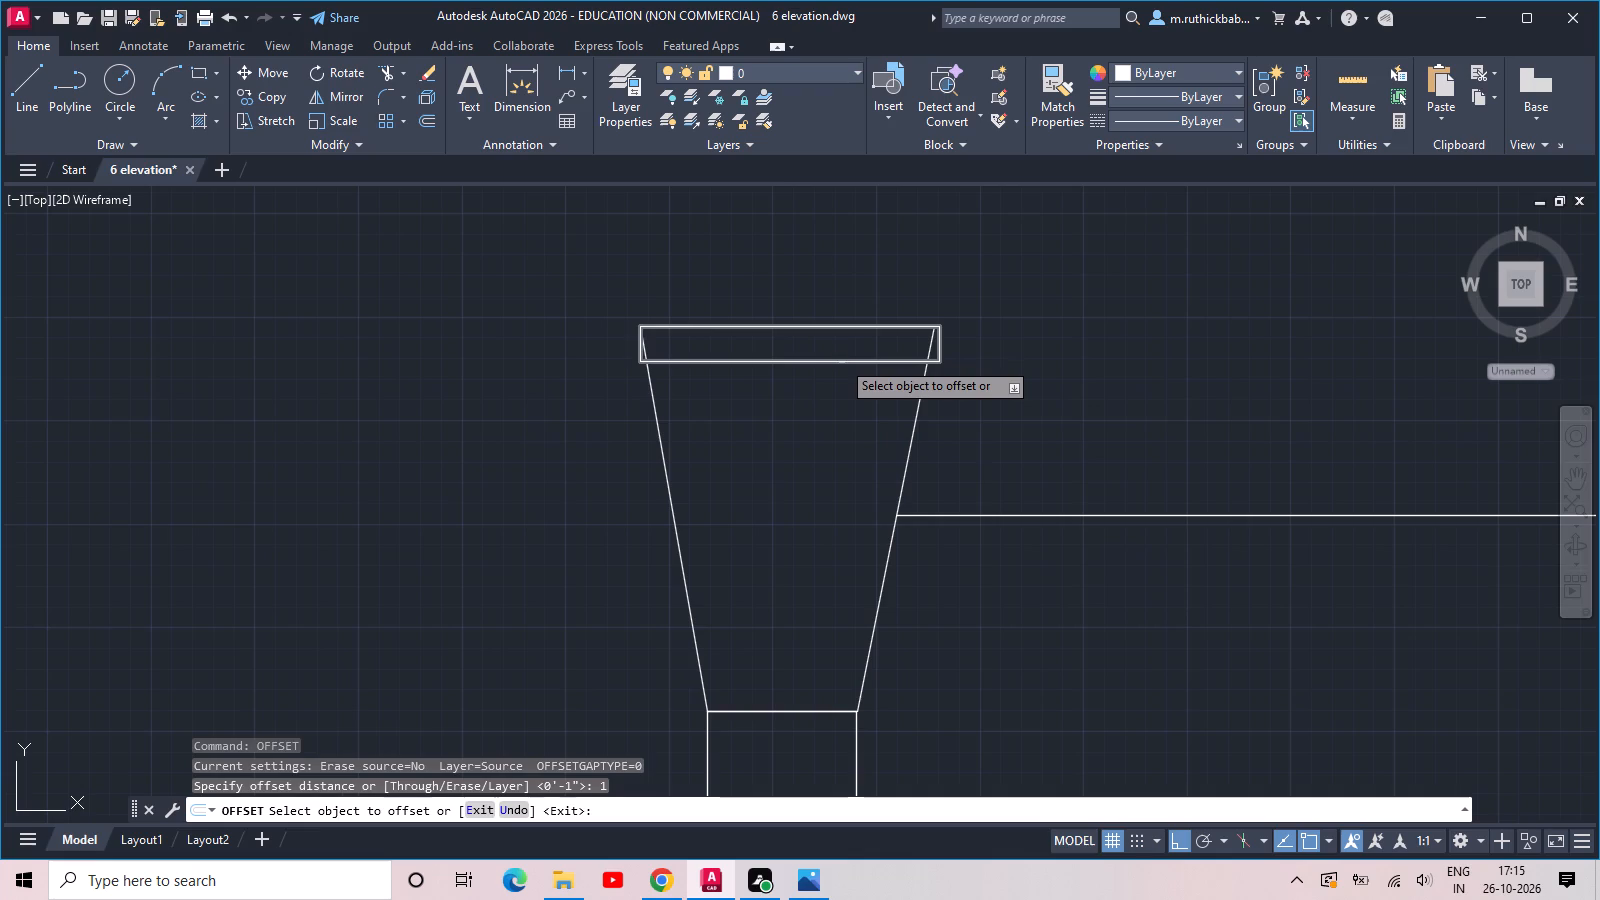
click(841, 360)
click(838, 353)
key(Escape)
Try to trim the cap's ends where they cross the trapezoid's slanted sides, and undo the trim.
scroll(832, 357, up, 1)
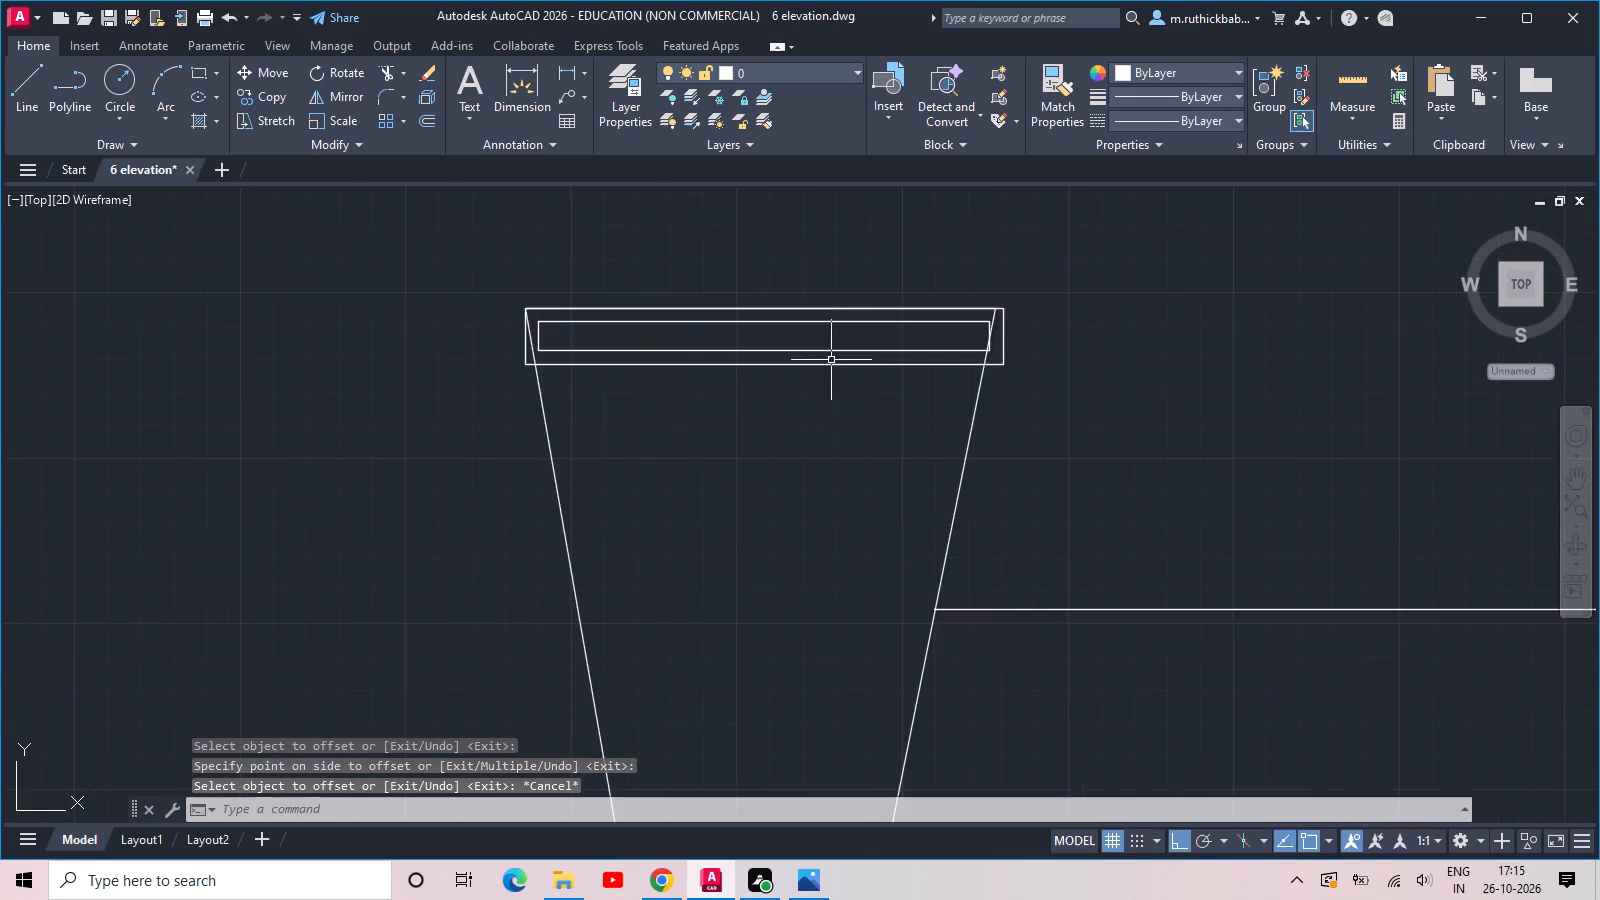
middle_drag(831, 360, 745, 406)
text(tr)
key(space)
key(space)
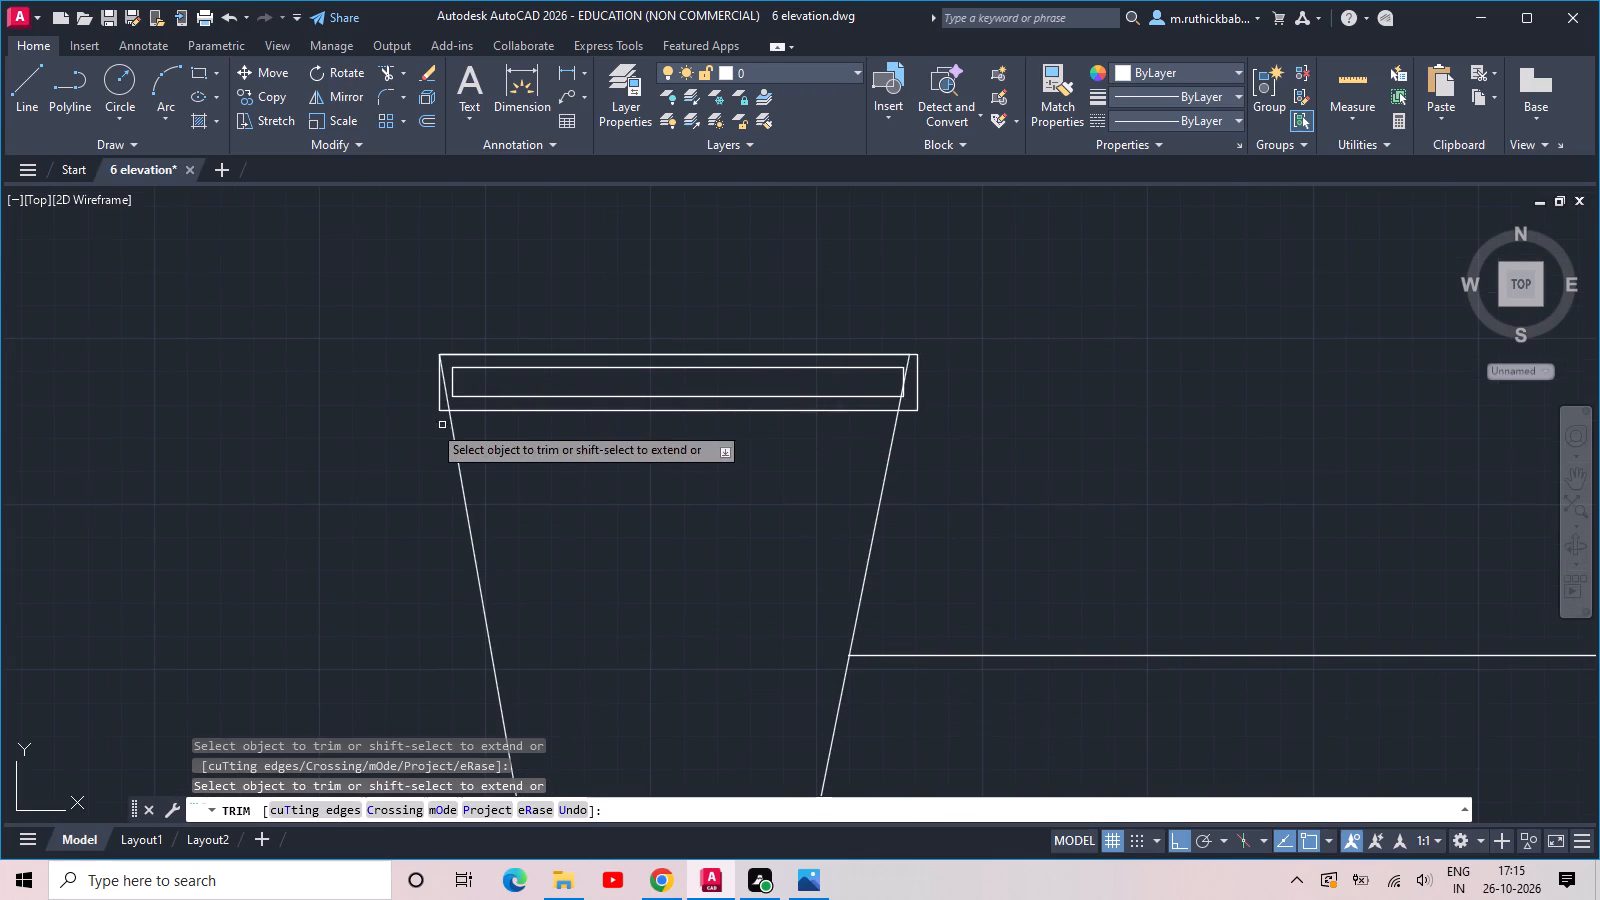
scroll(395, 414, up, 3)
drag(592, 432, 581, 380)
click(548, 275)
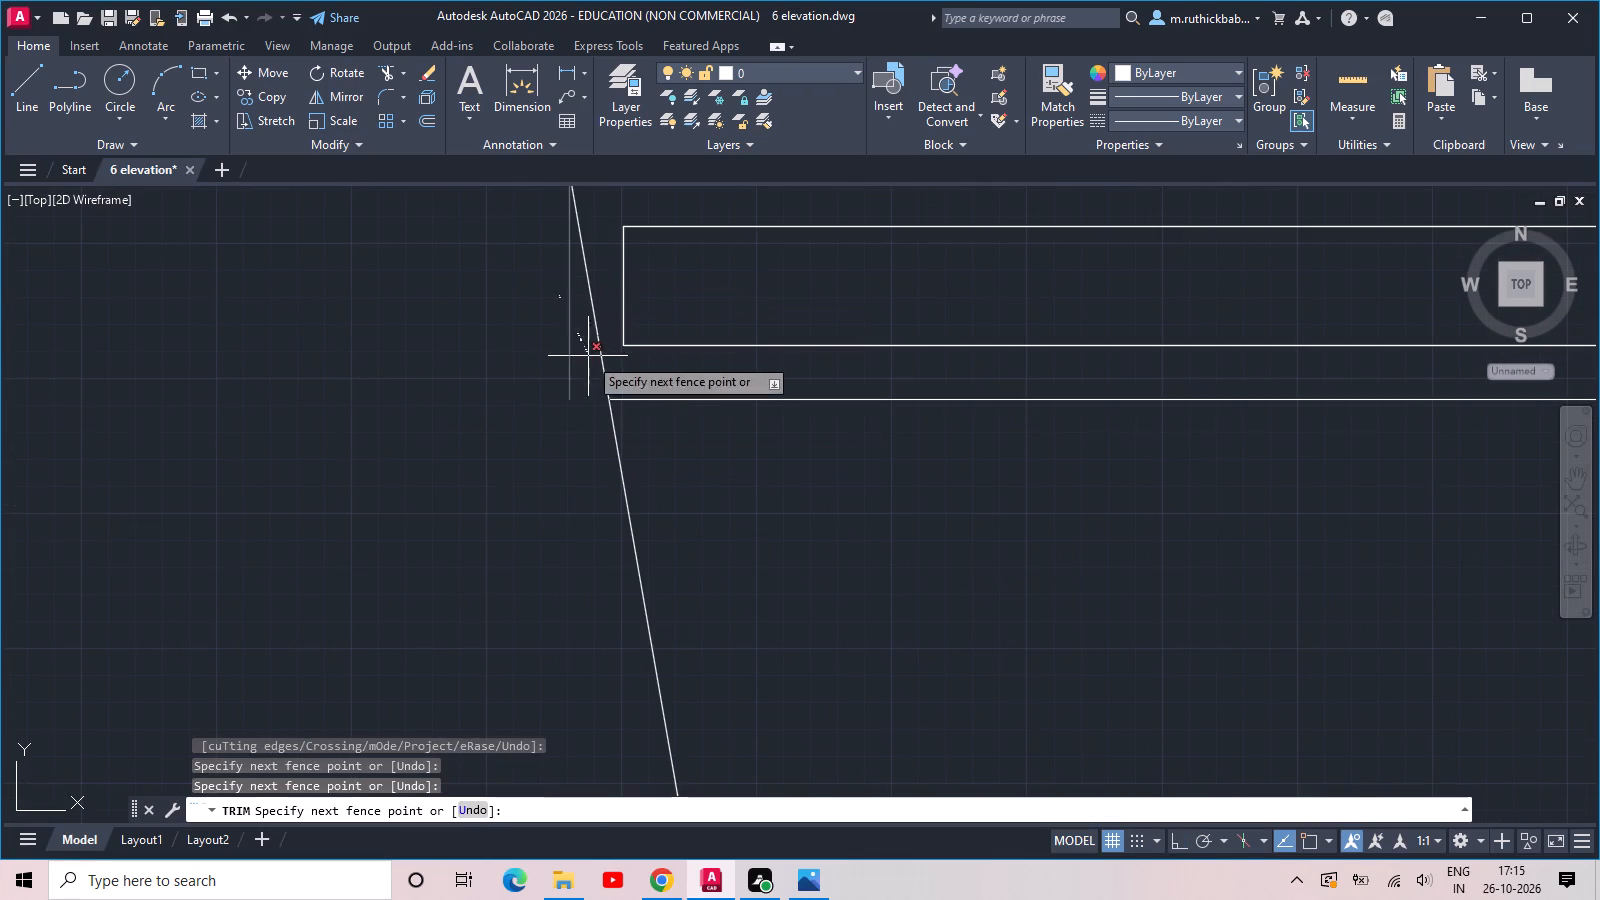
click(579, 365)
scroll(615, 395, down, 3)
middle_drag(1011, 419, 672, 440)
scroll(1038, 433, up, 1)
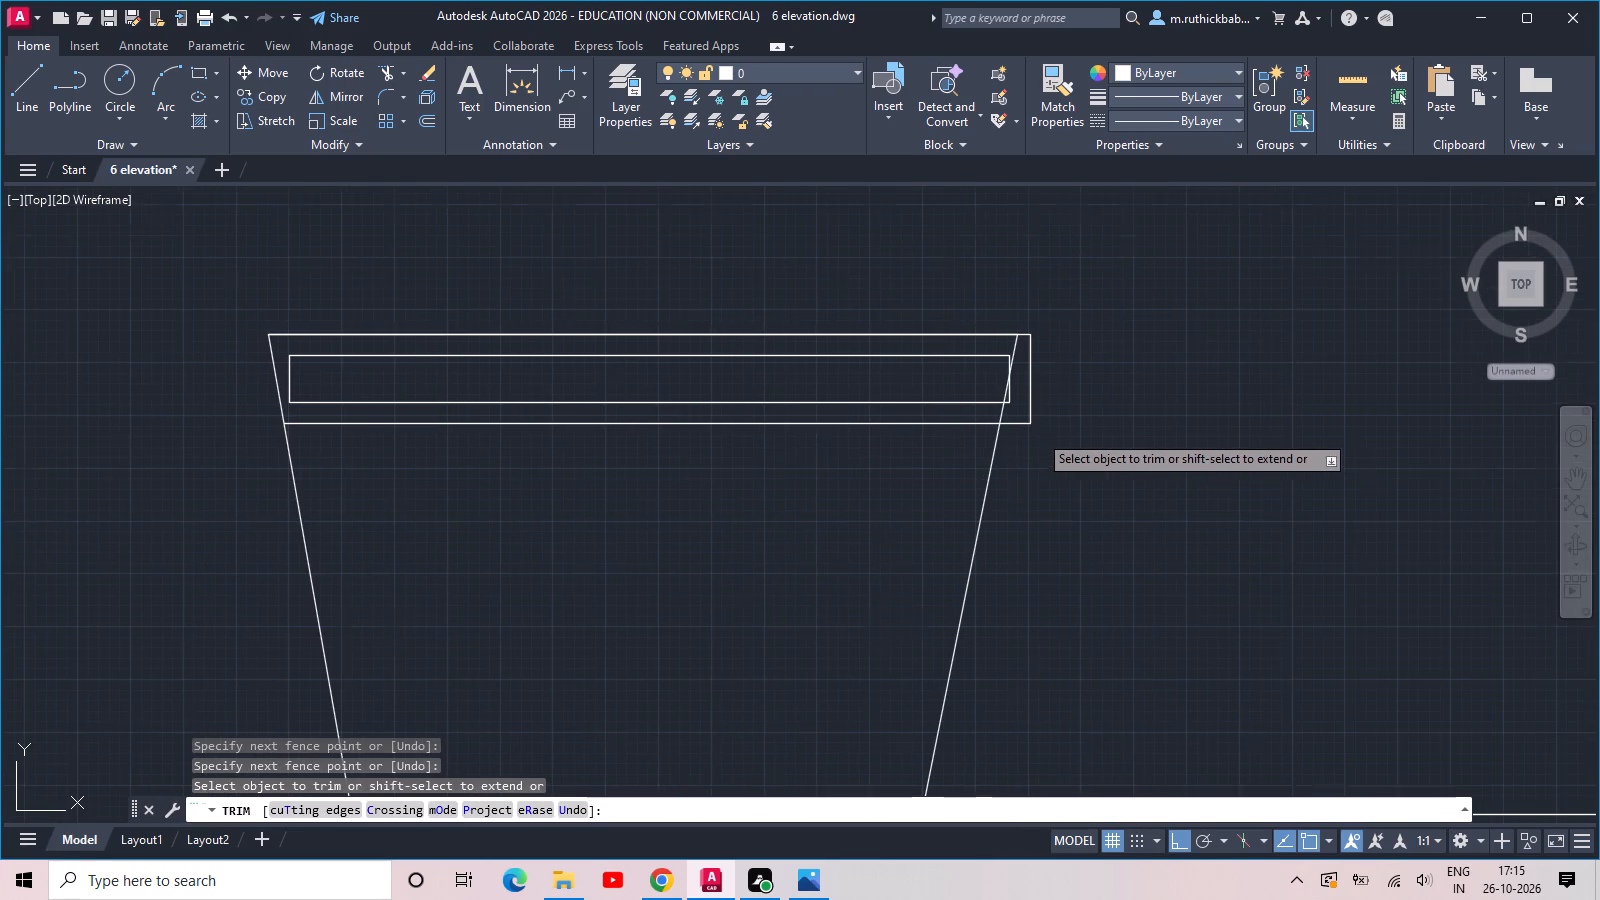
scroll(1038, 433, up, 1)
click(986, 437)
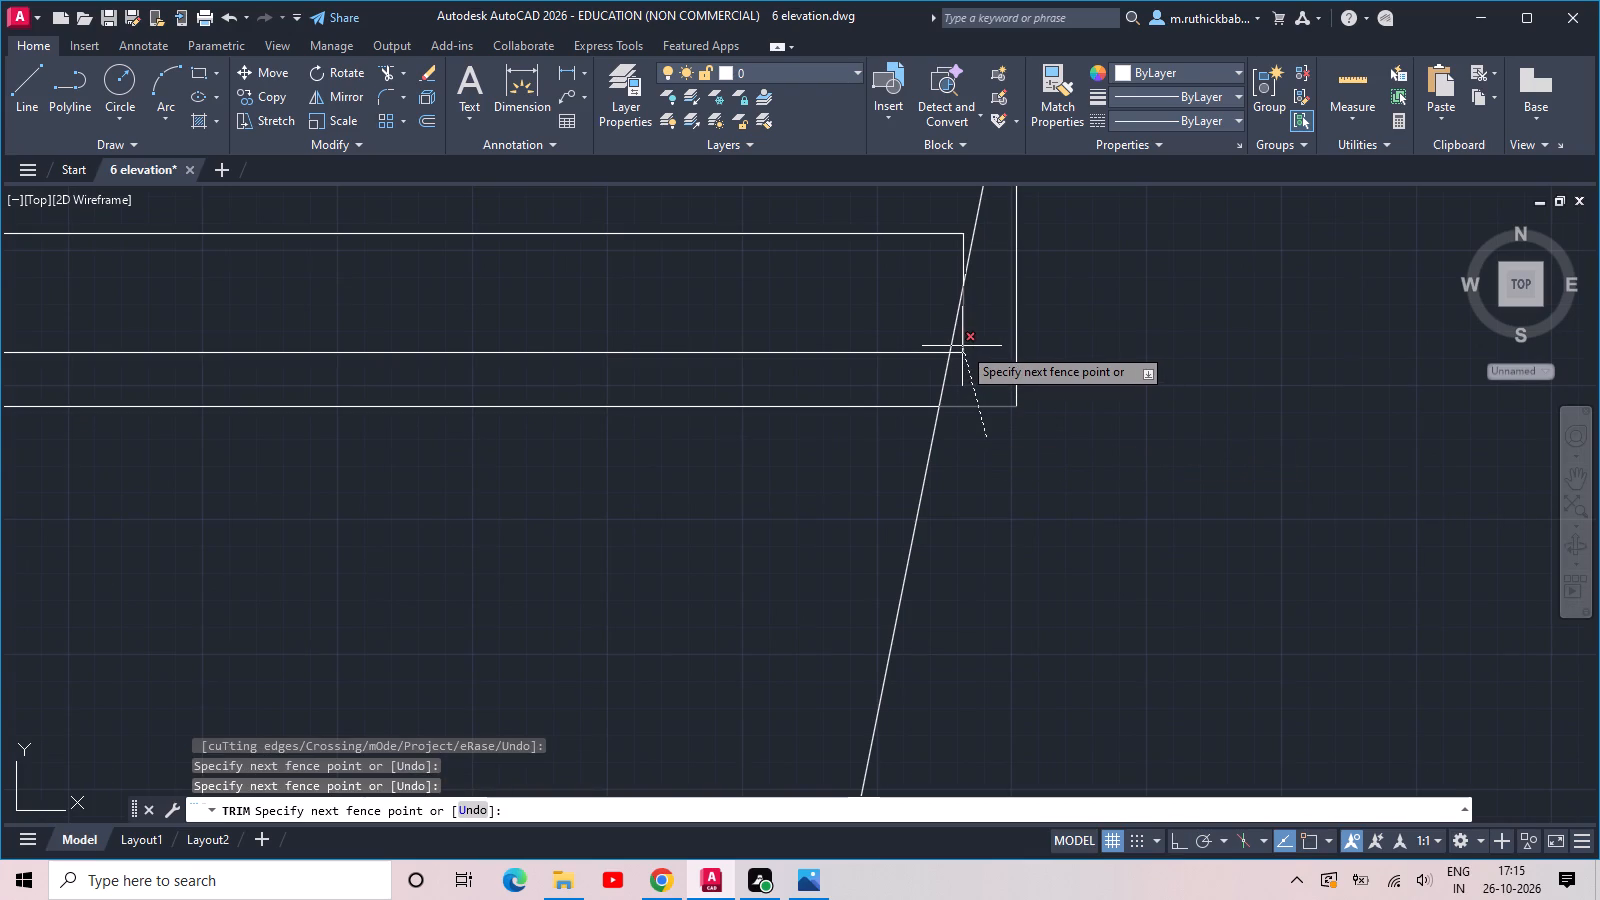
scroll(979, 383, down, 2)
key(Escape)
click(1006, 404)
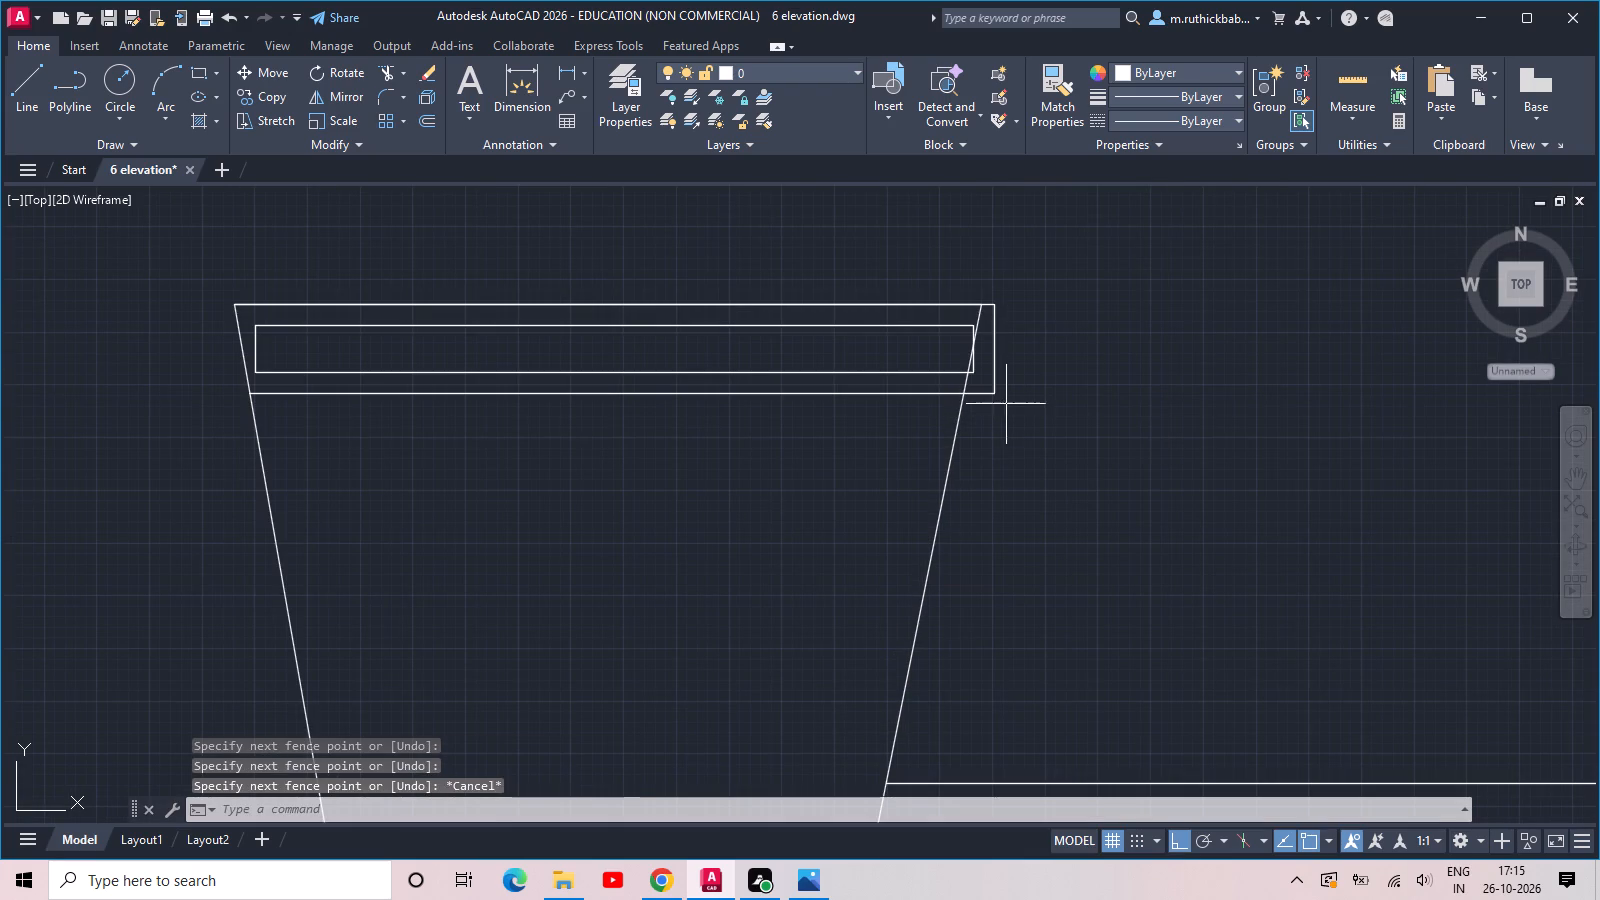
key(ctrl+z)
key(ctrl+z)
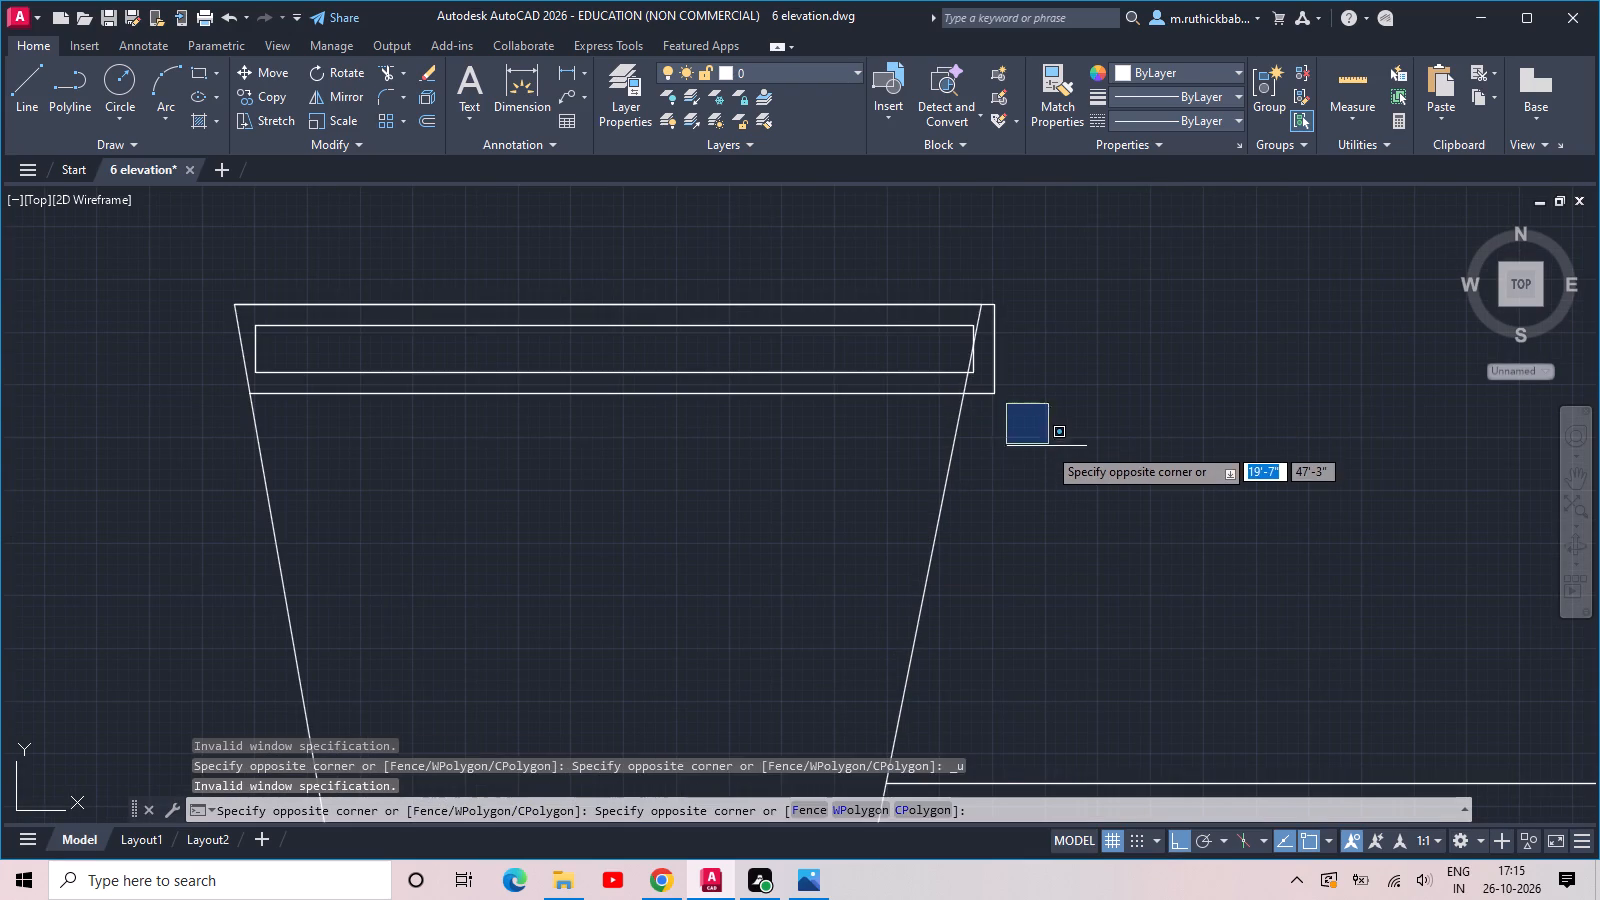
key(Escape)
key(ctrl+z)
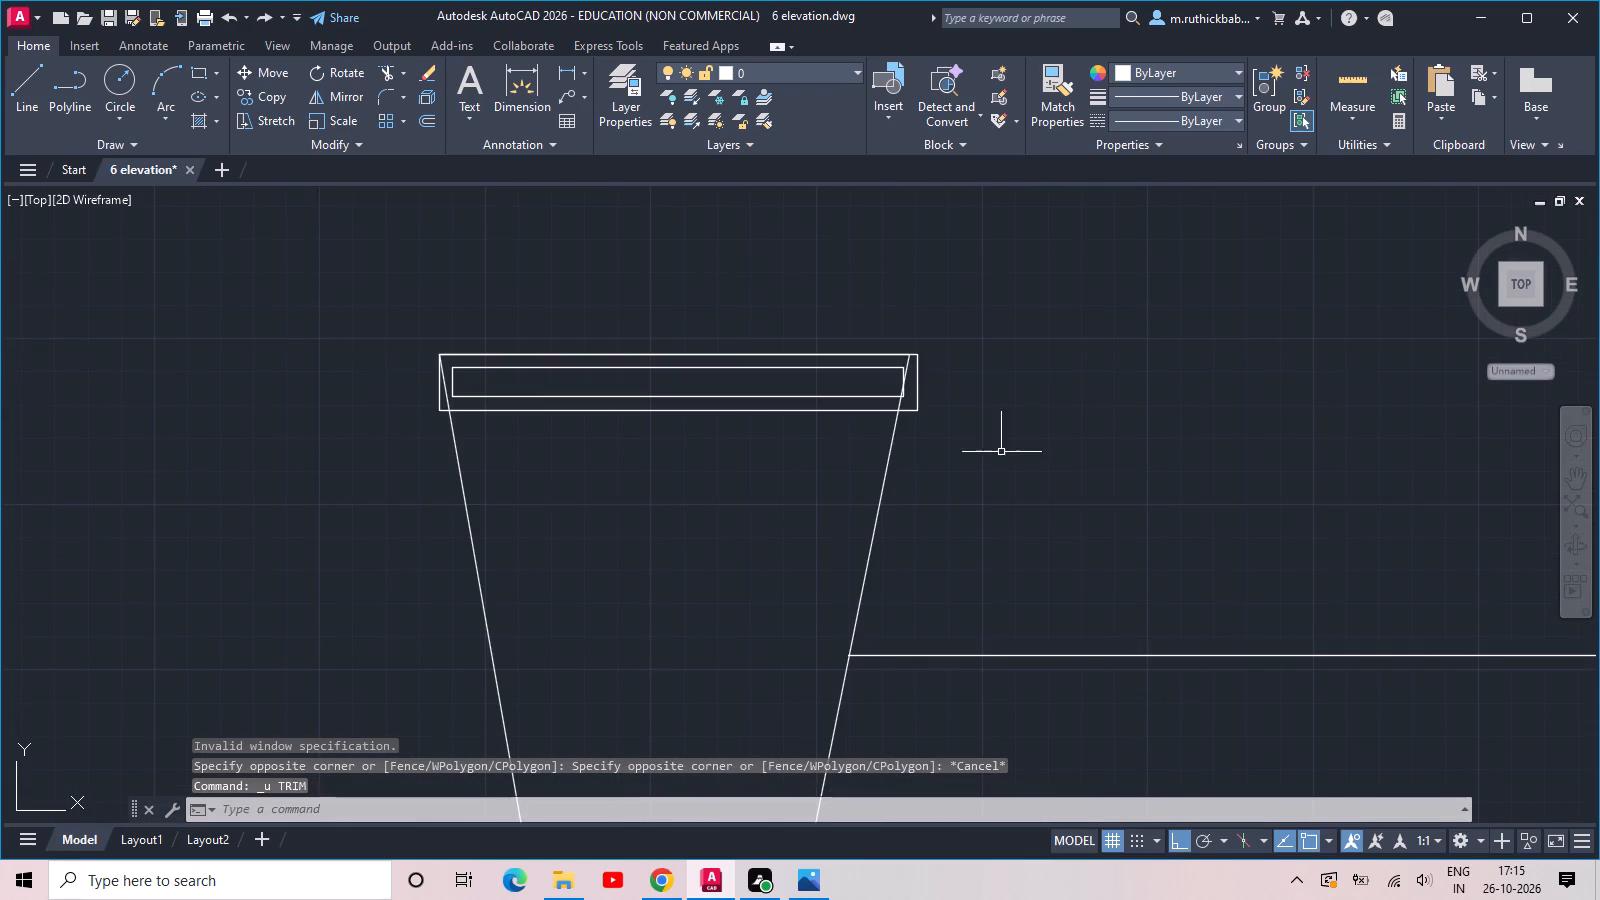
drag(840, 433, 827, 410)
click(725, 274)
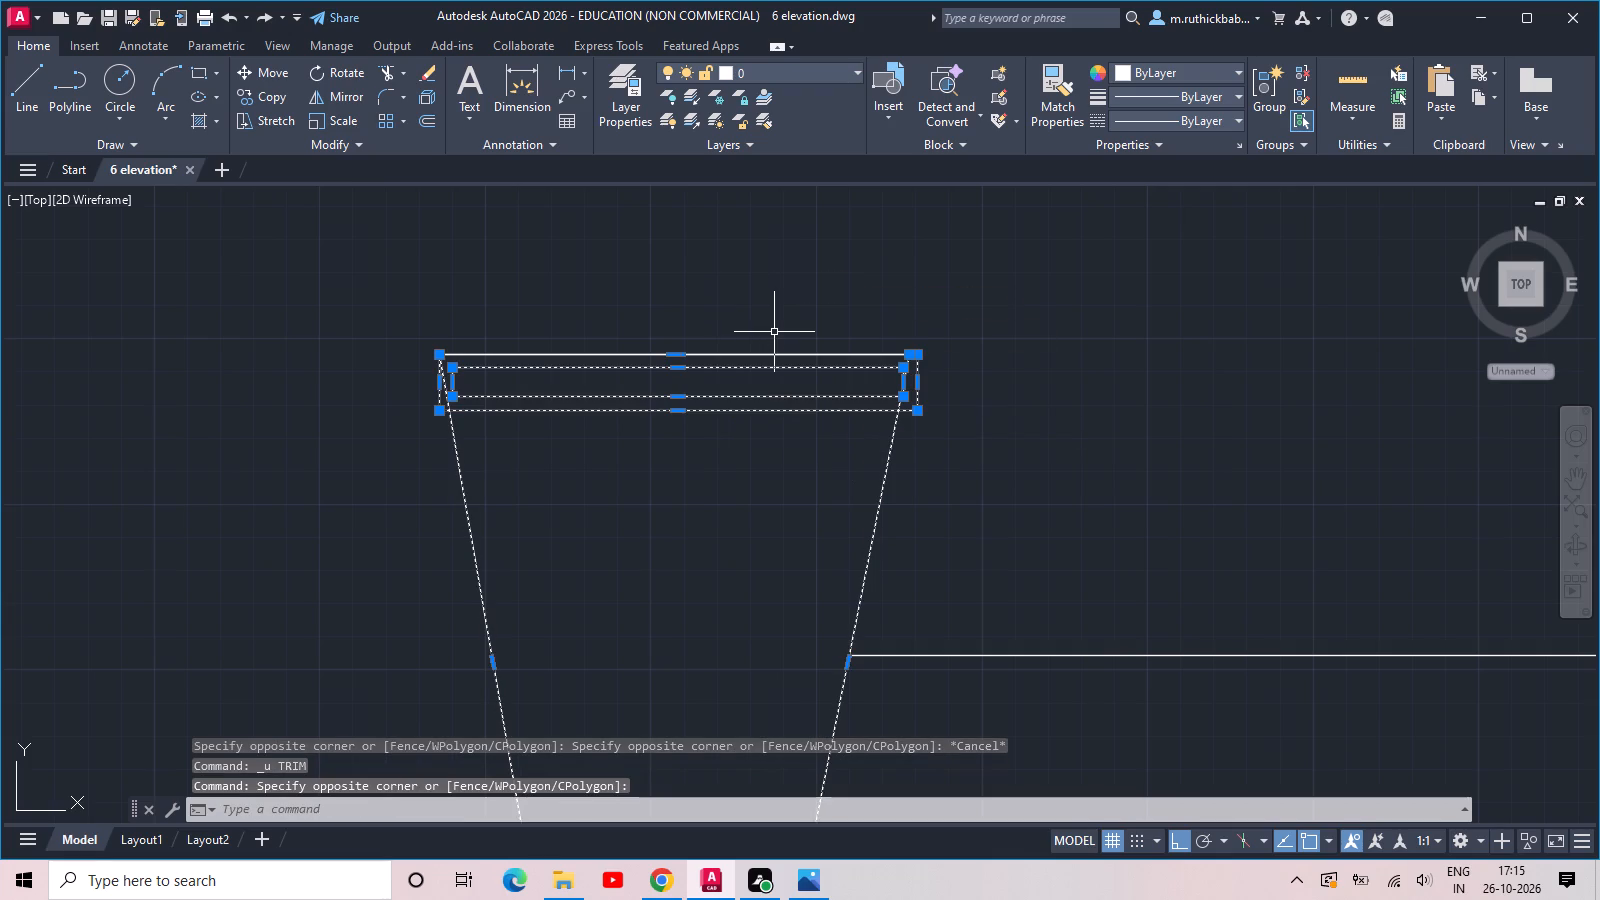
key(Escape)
Move both cap rectangles by their top midpoint to the midpoint between the trapezoid's two top corners.
drag(767, 445, 762, 435)
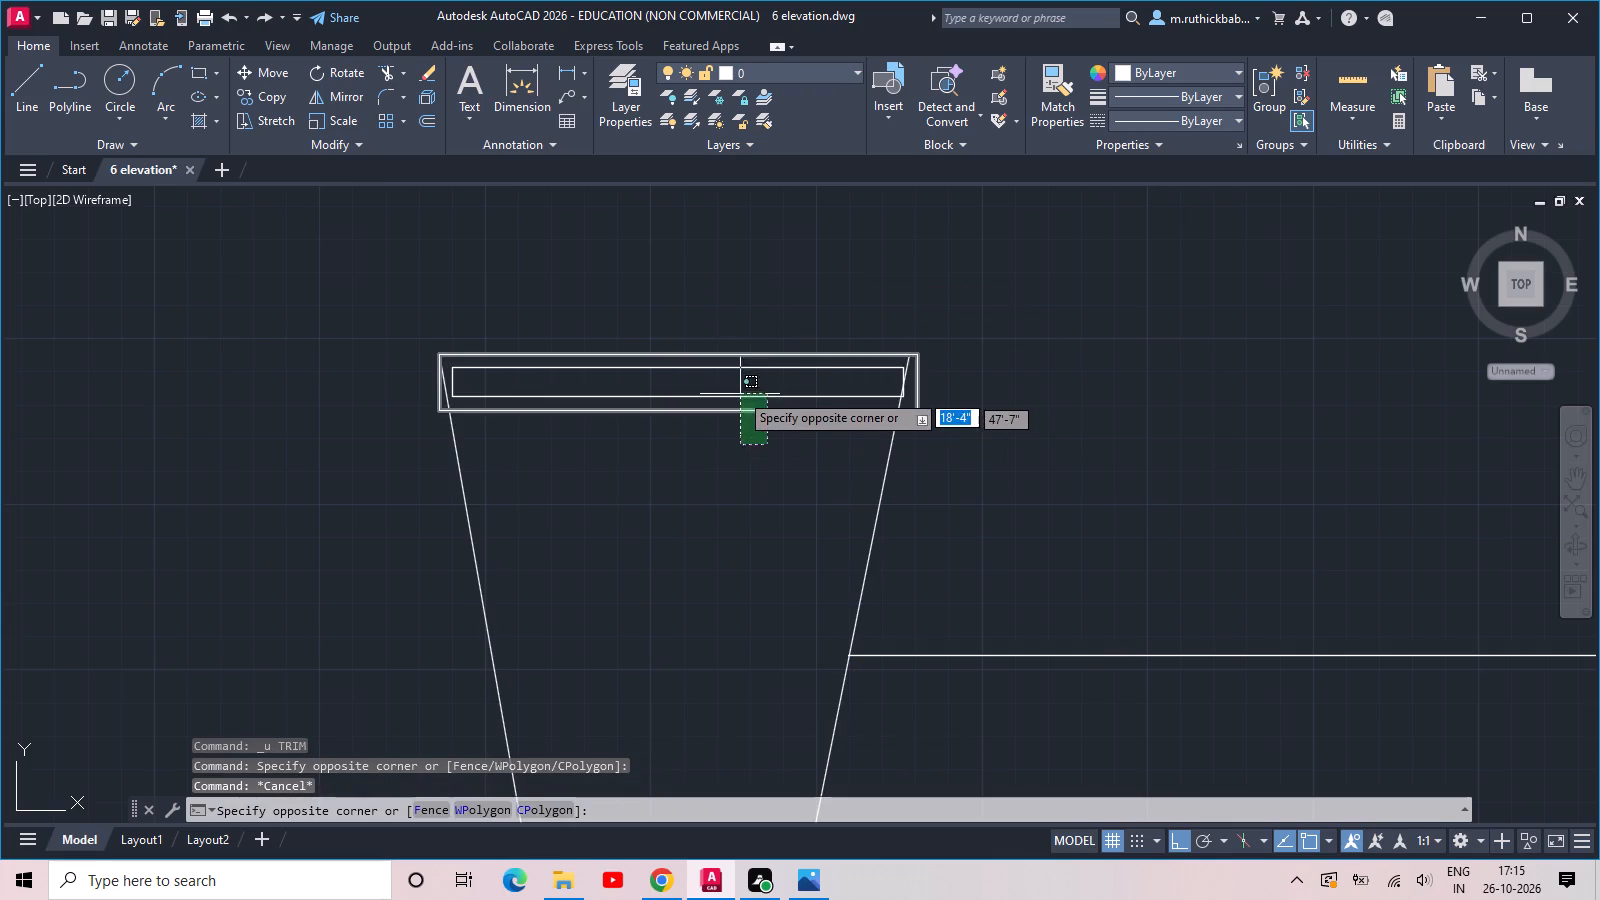
click(737, 388)
text(mov)
key(space)
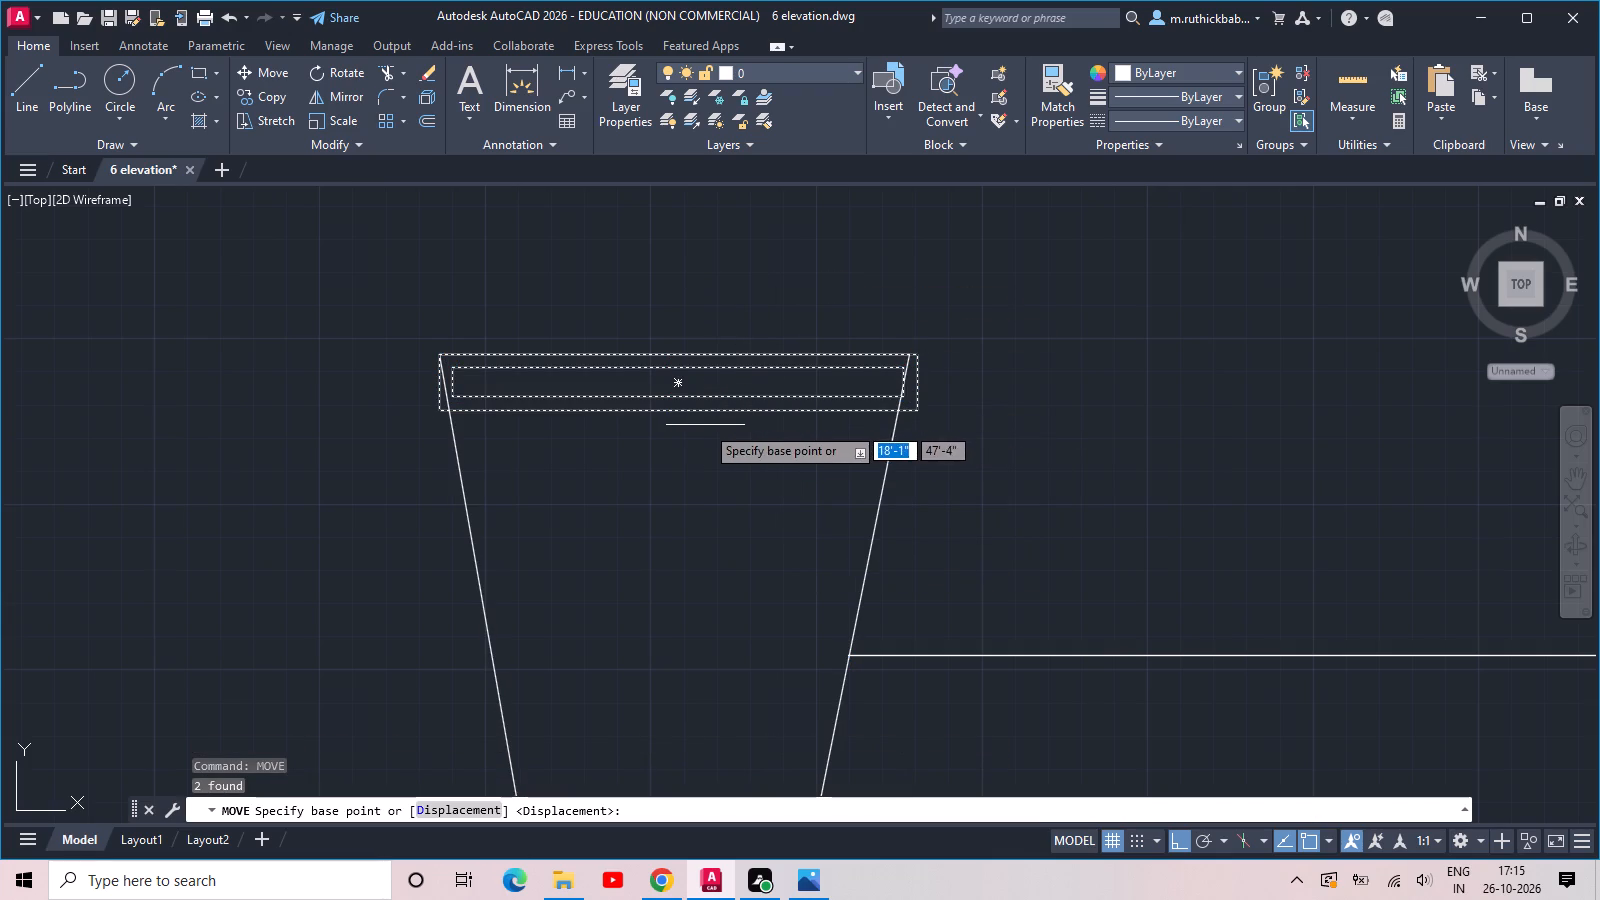
click(677, 357)
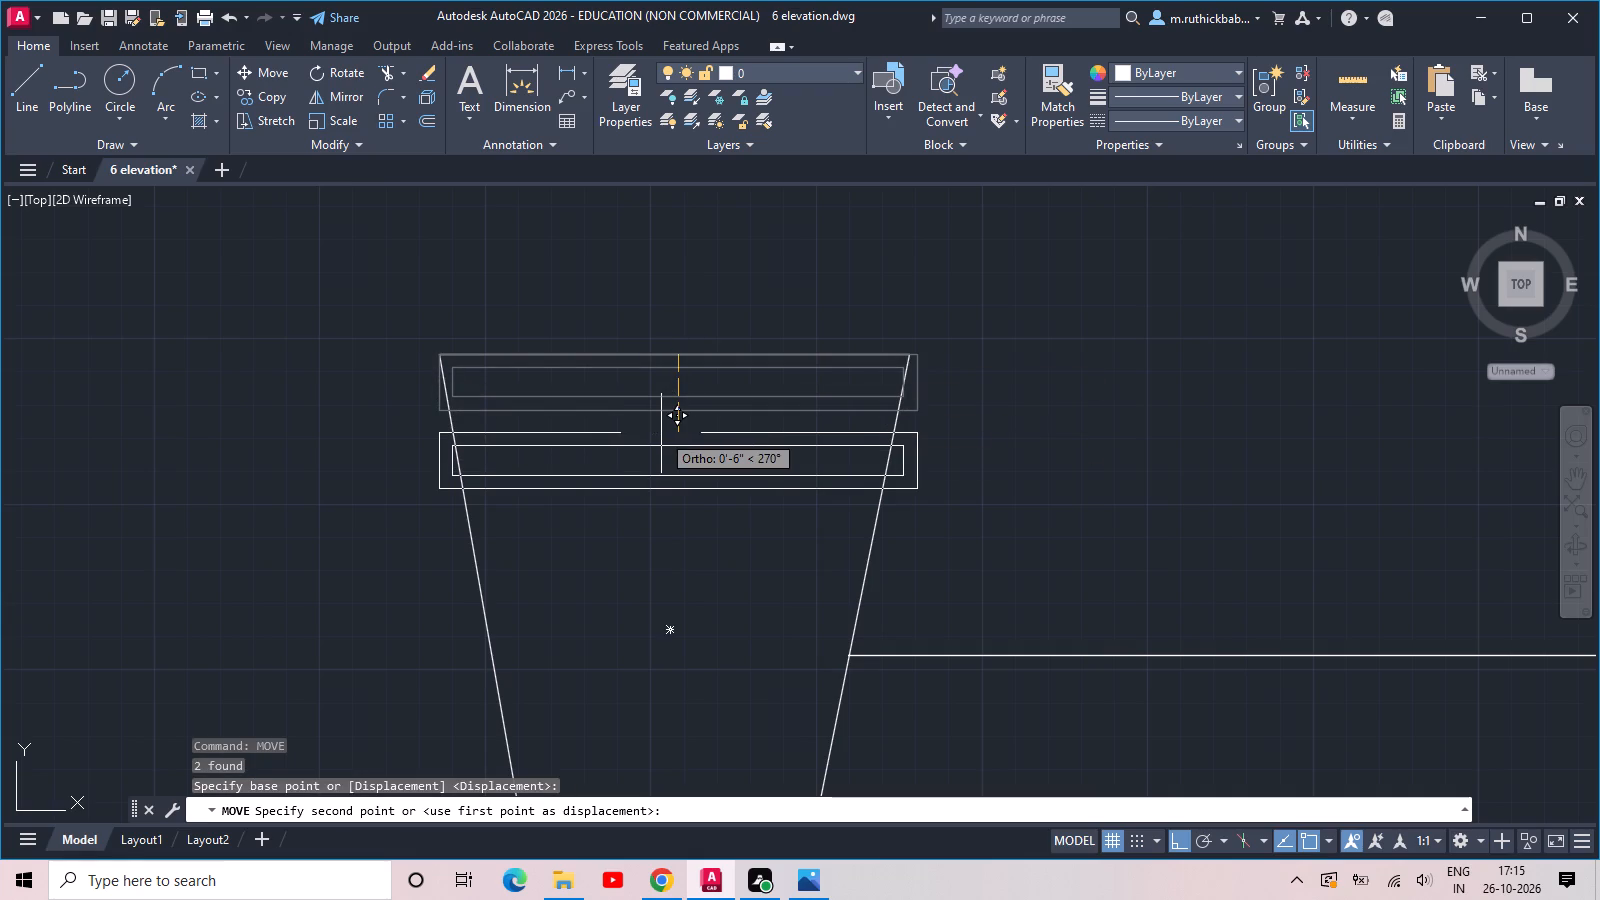
key(m)
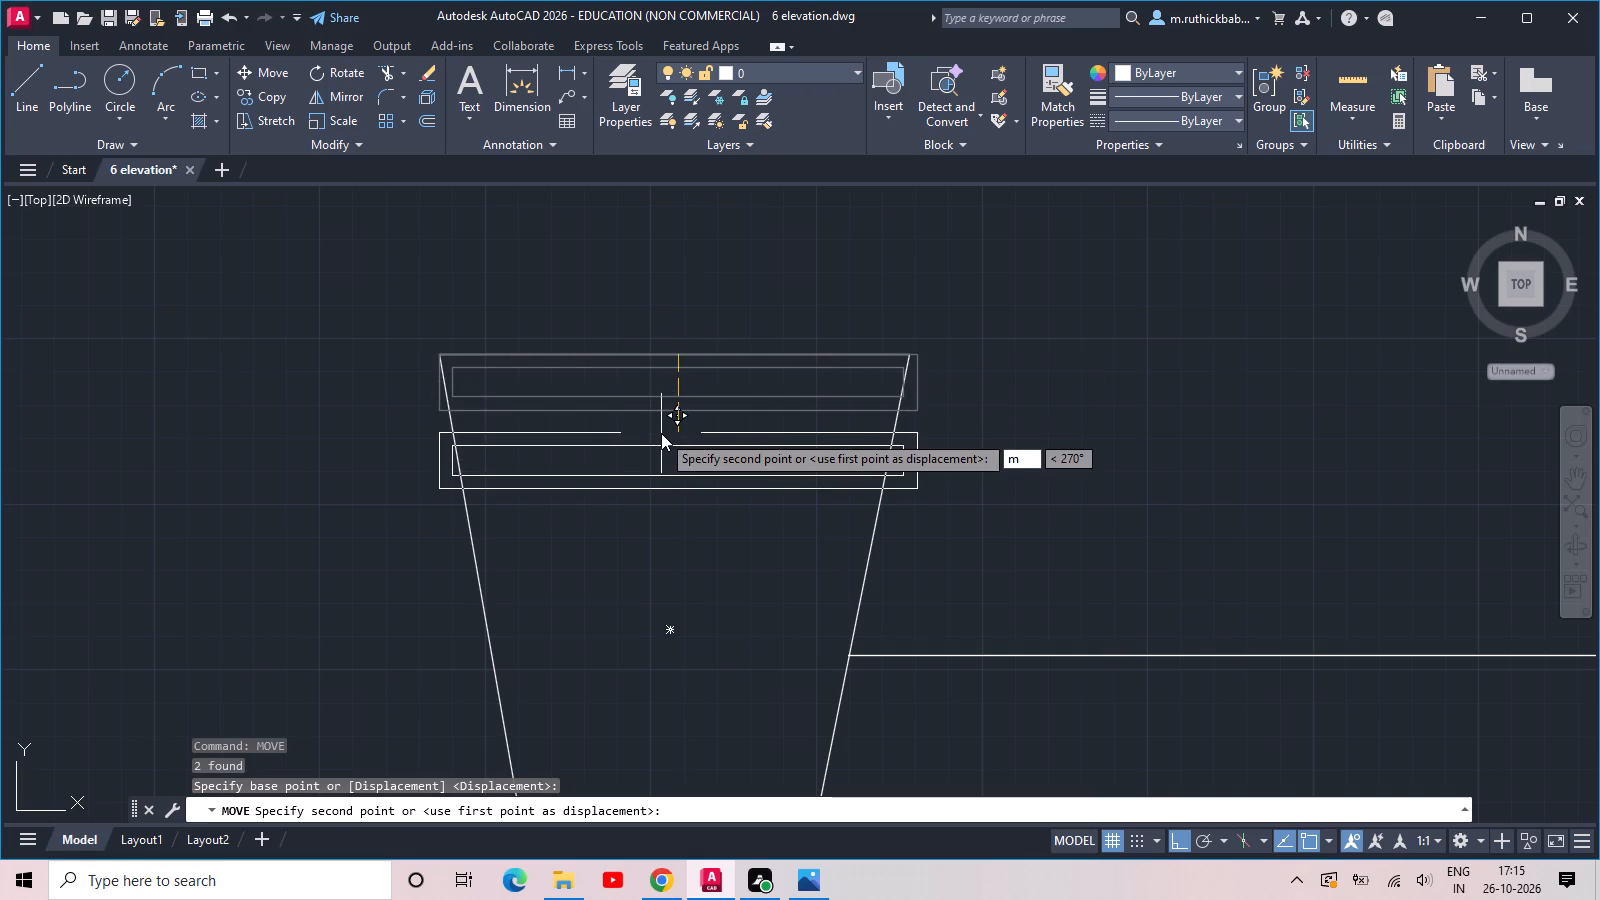
key(2)
text(p)
key(space)
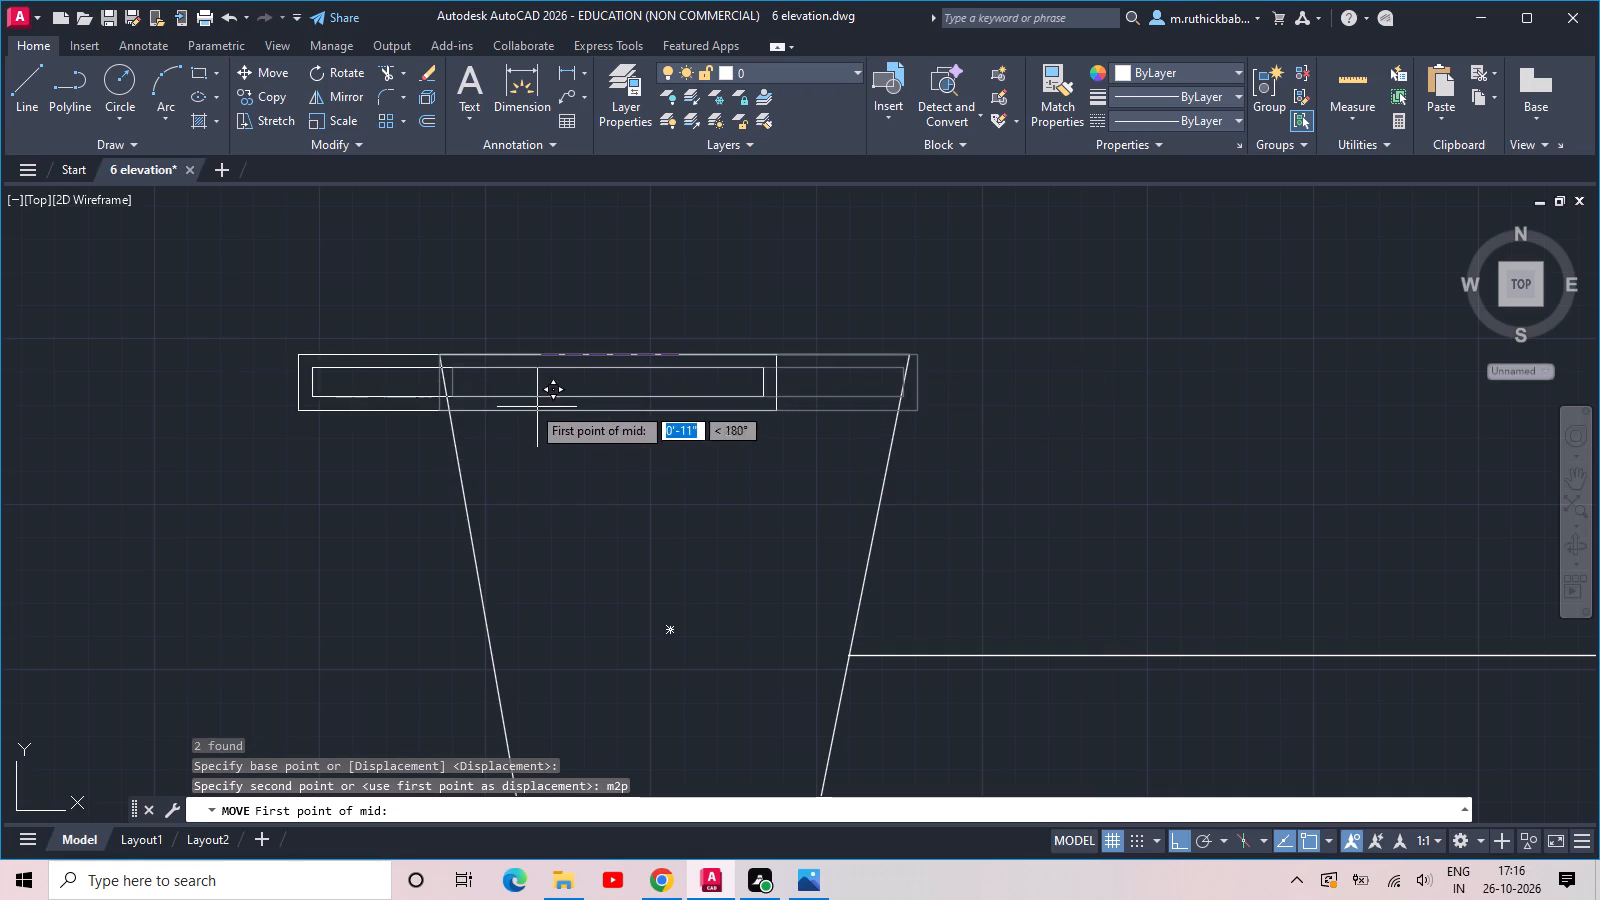
click(436, 361)
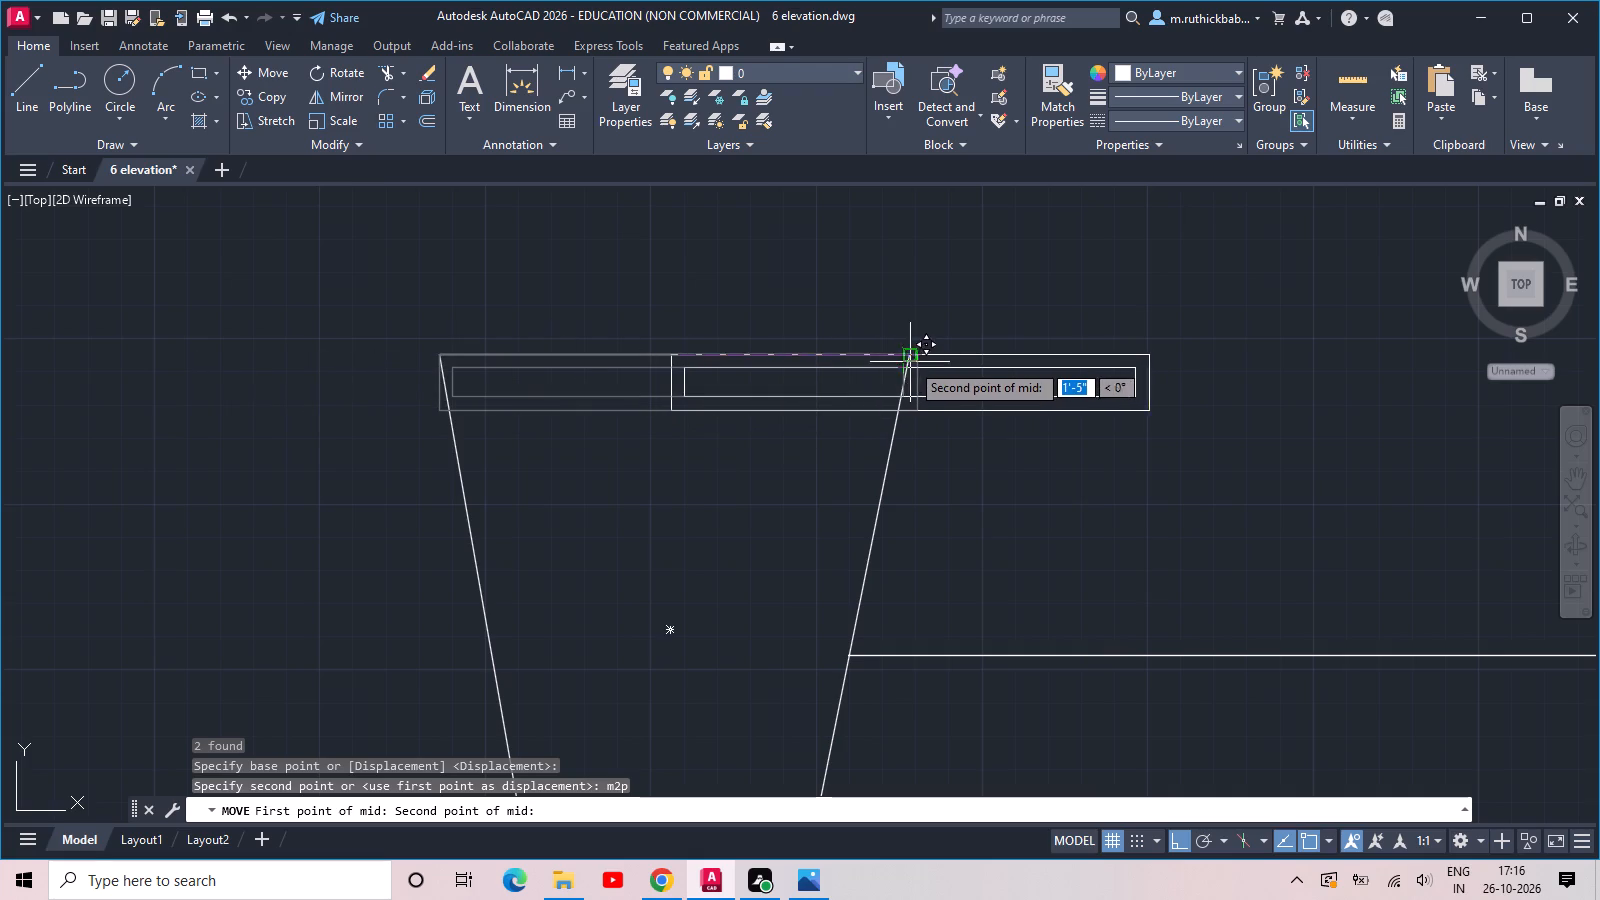
scroll(911, 359, up, 5)
click(884, 321)
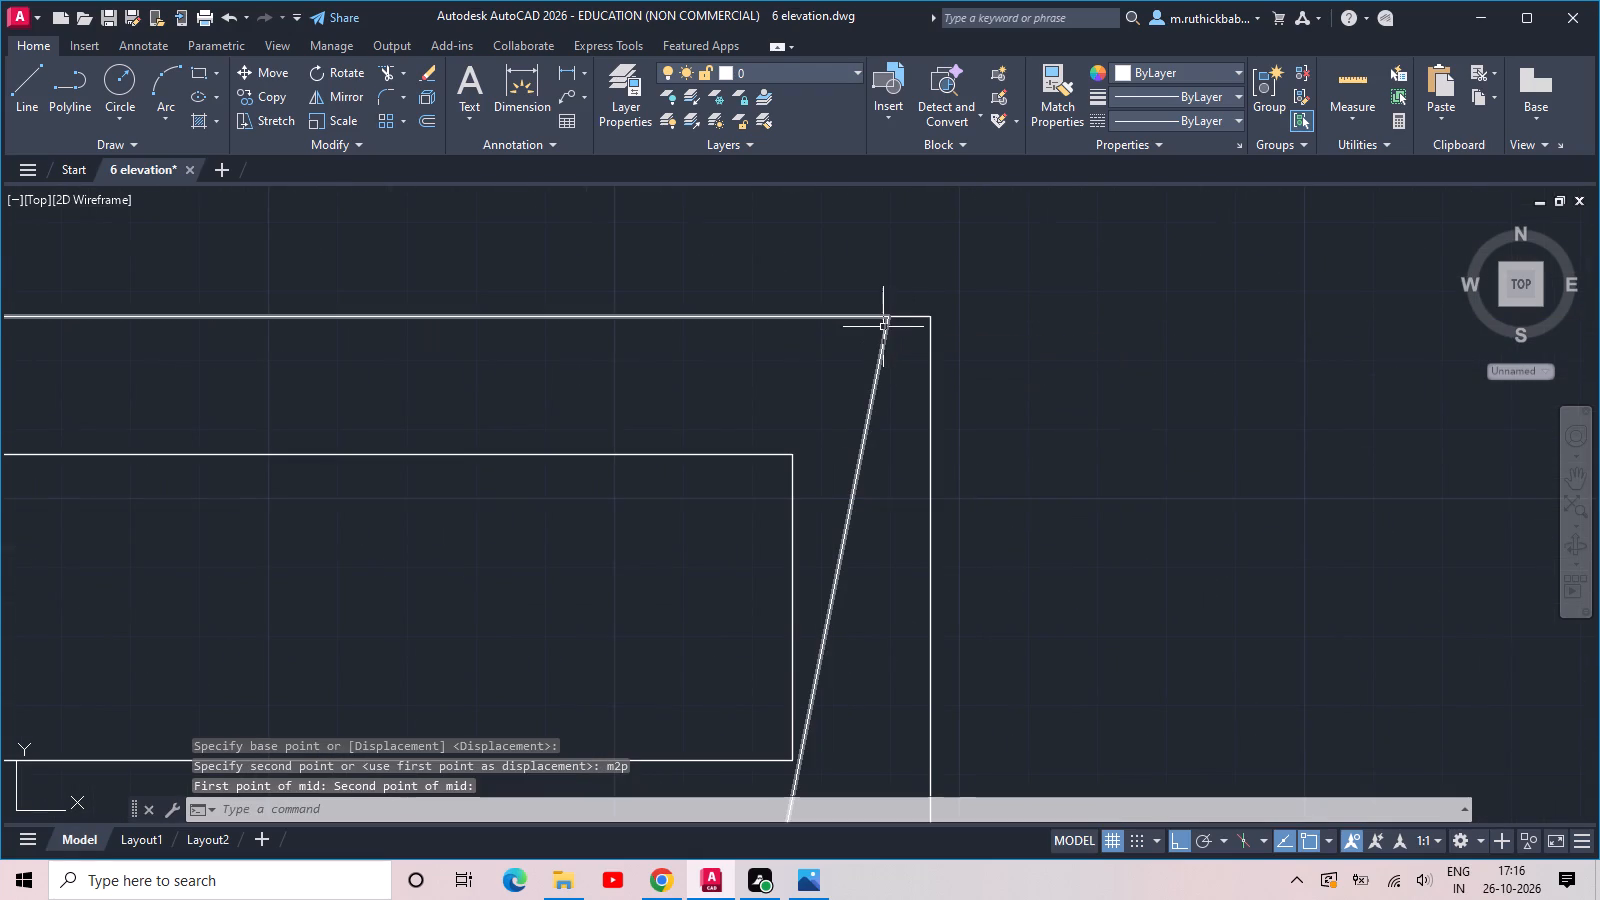
Trim off the portions of the trapezoid's slanted sides that lie inside the cap.
scroll(878, 332, down, 3)
scroll(669, 440, down, 1)
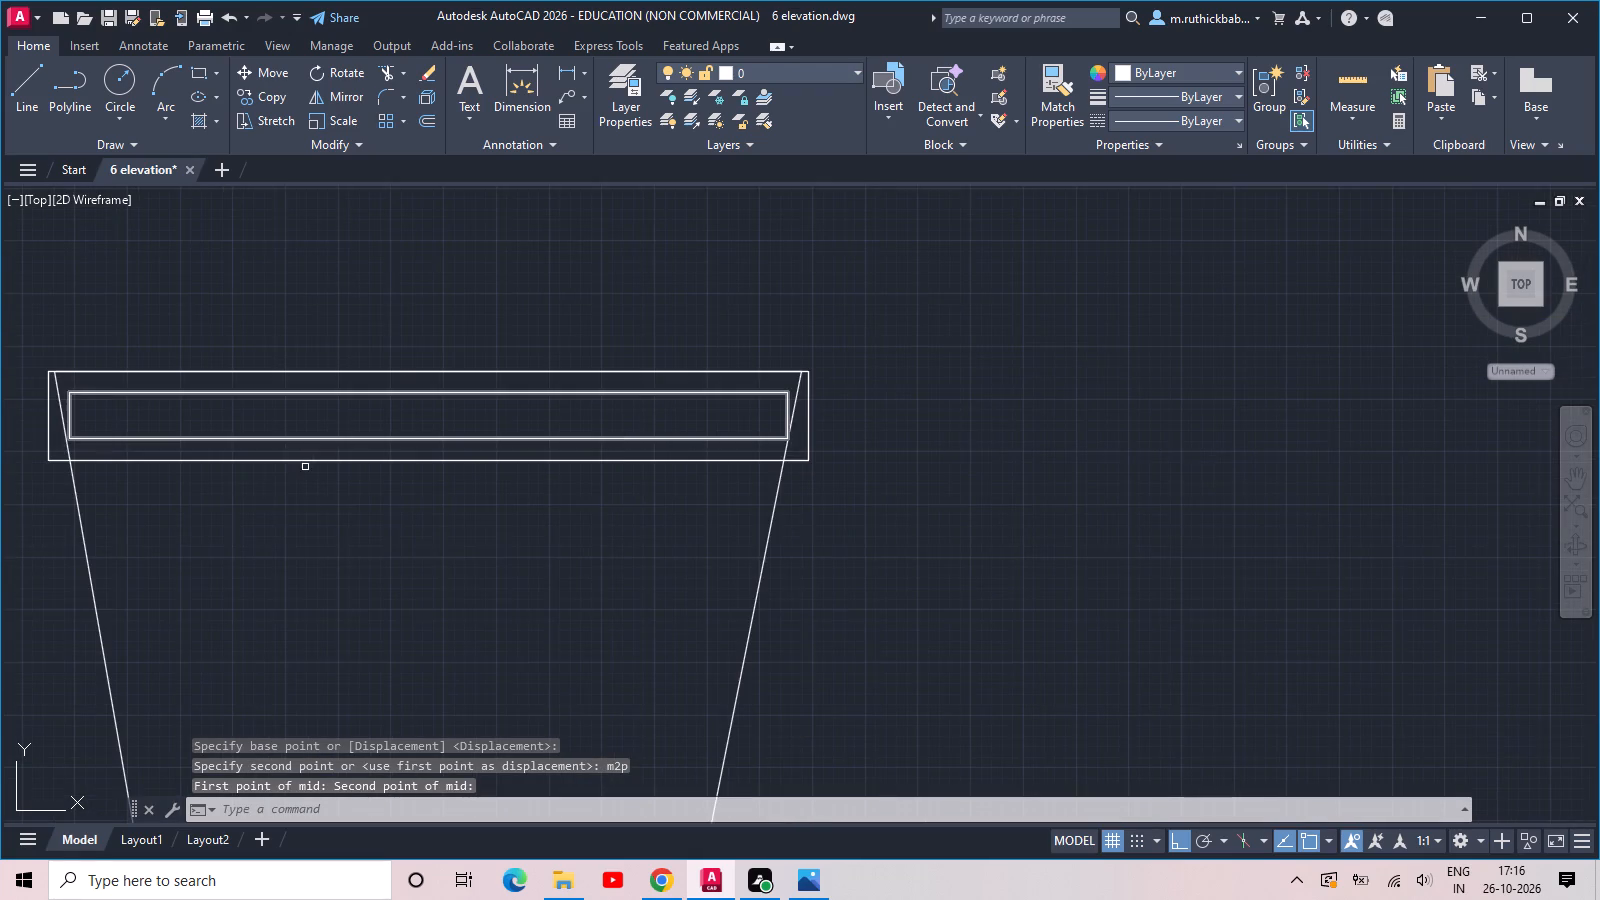
middle_drag(272, 476, 613, 494)
scroll(453, 440, up, 2)
text(tr)
key(space)
key(space)
click(348, 507)
click(332, 510)
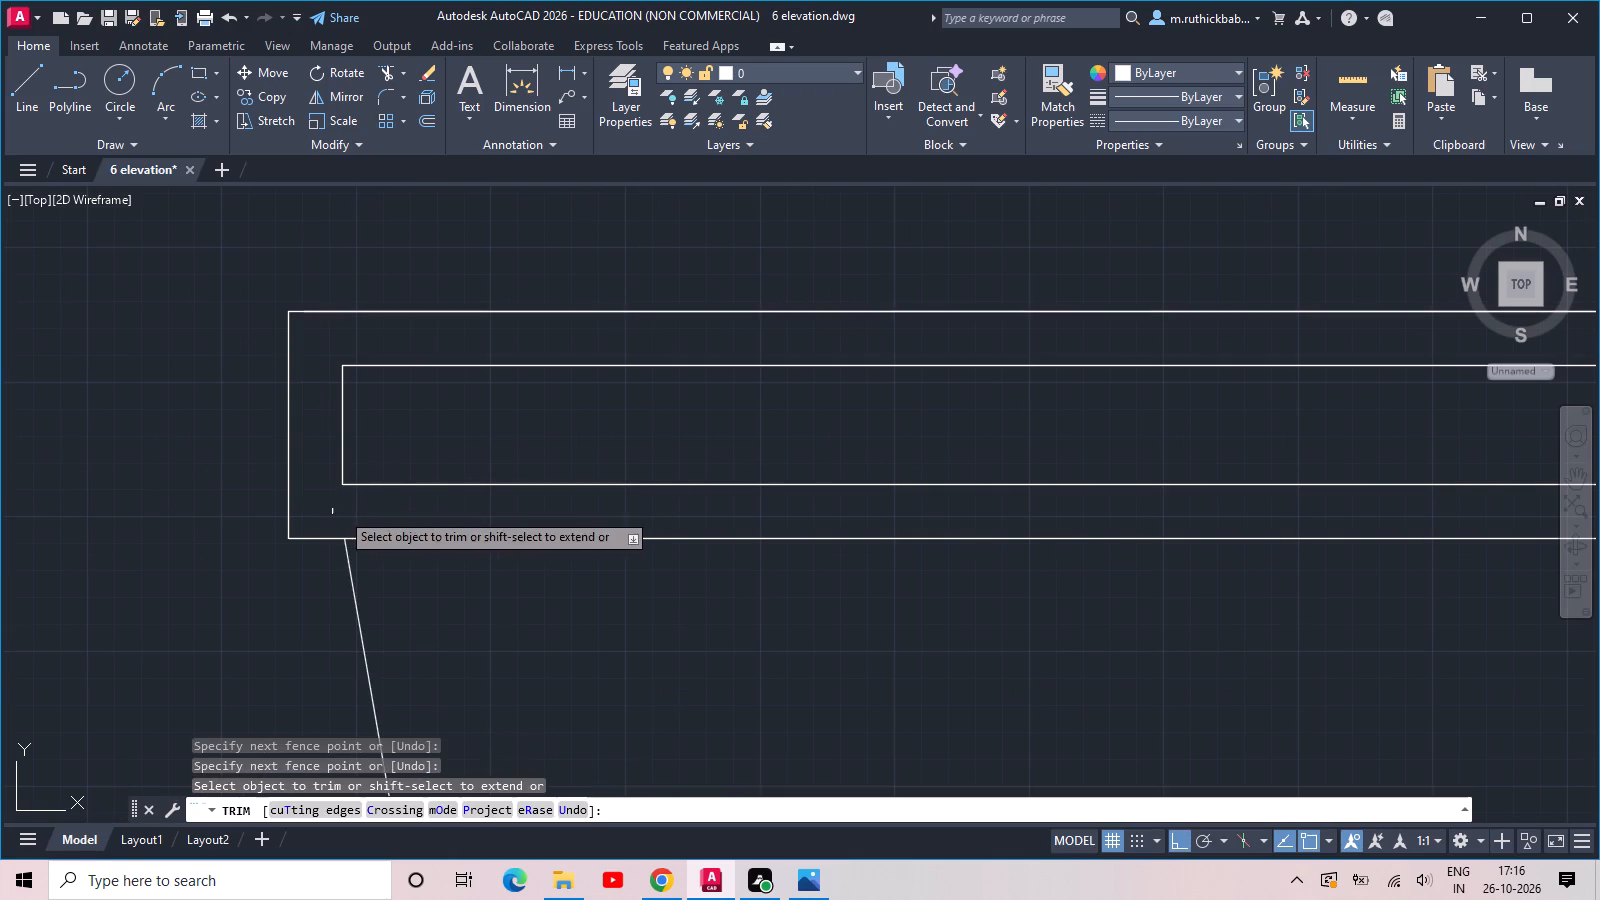
scroll(639, 500, down, 2)
scroll(1302, 516, up, 2)
click(1280, 491)
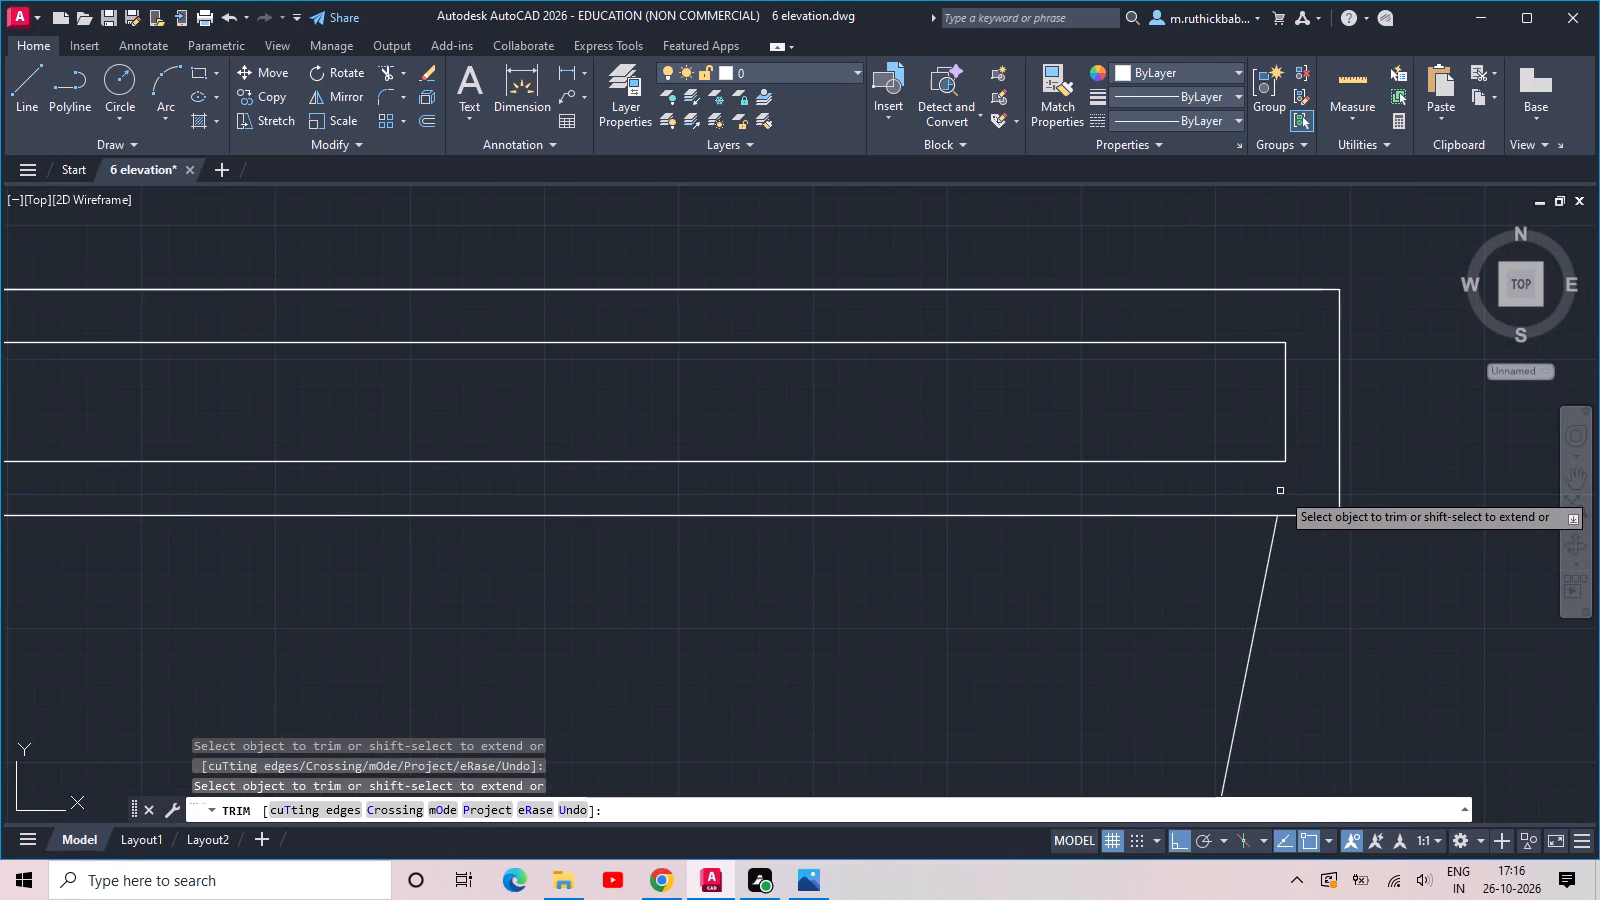
Draw a thin rectangle at the trapezoid's base, starting at the strip's upper-left corner and extending slightly past its right side.
scroll(1285, 490, down, 2)
key(Escape)
scroll(1148, 547, down, 1)
middle_drag(1112, 548, 1096, 516)
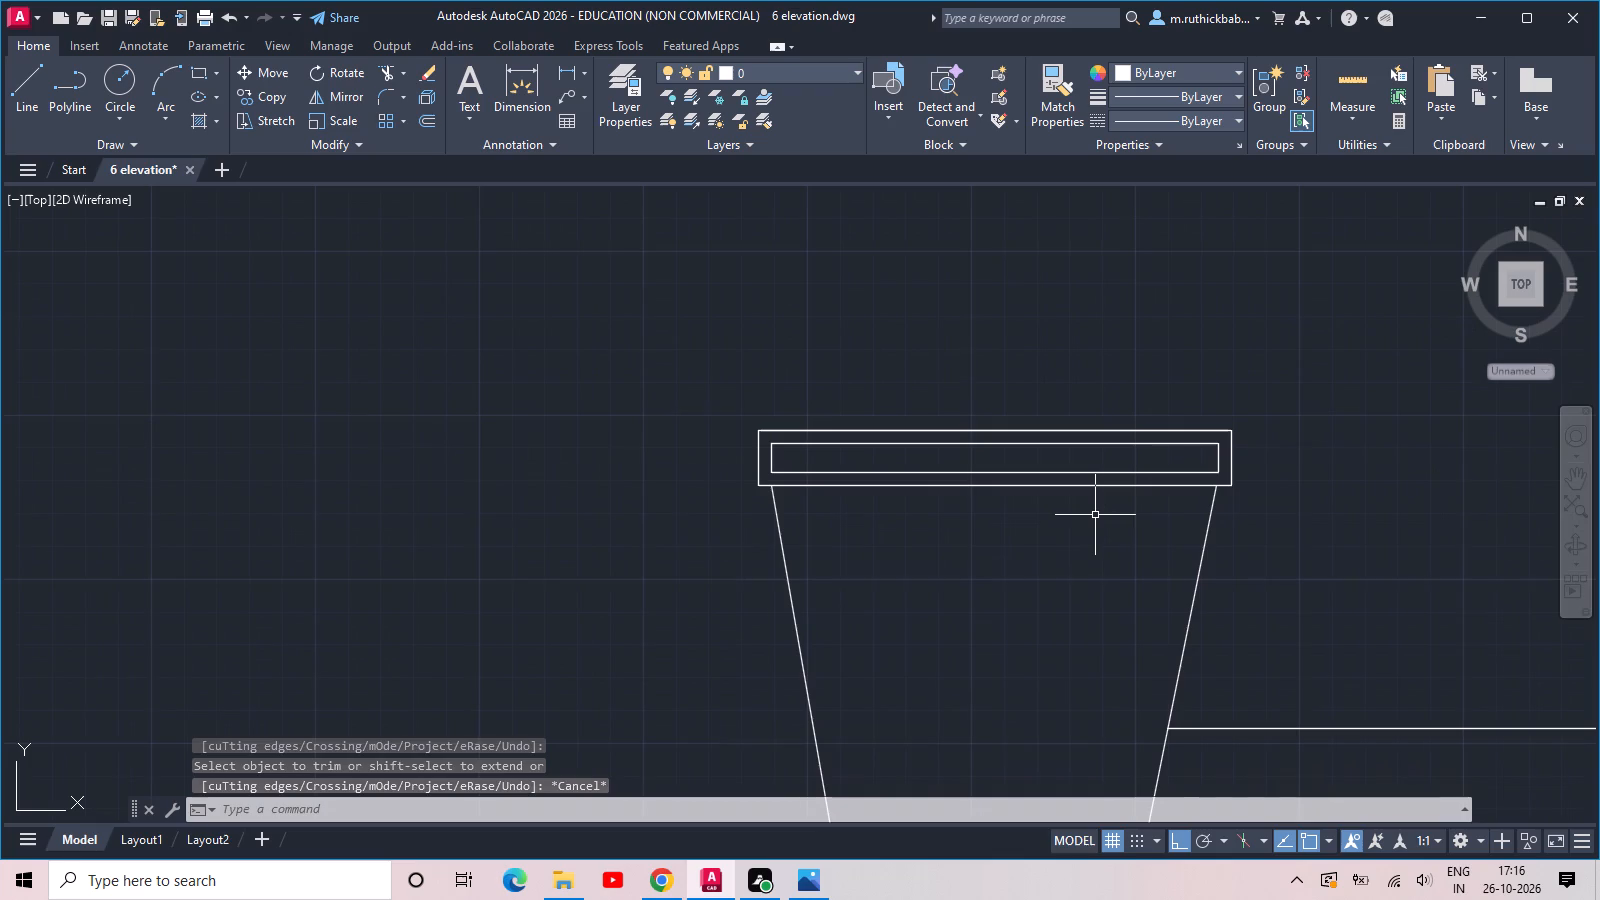
scroll(1098, 510, down, 3)
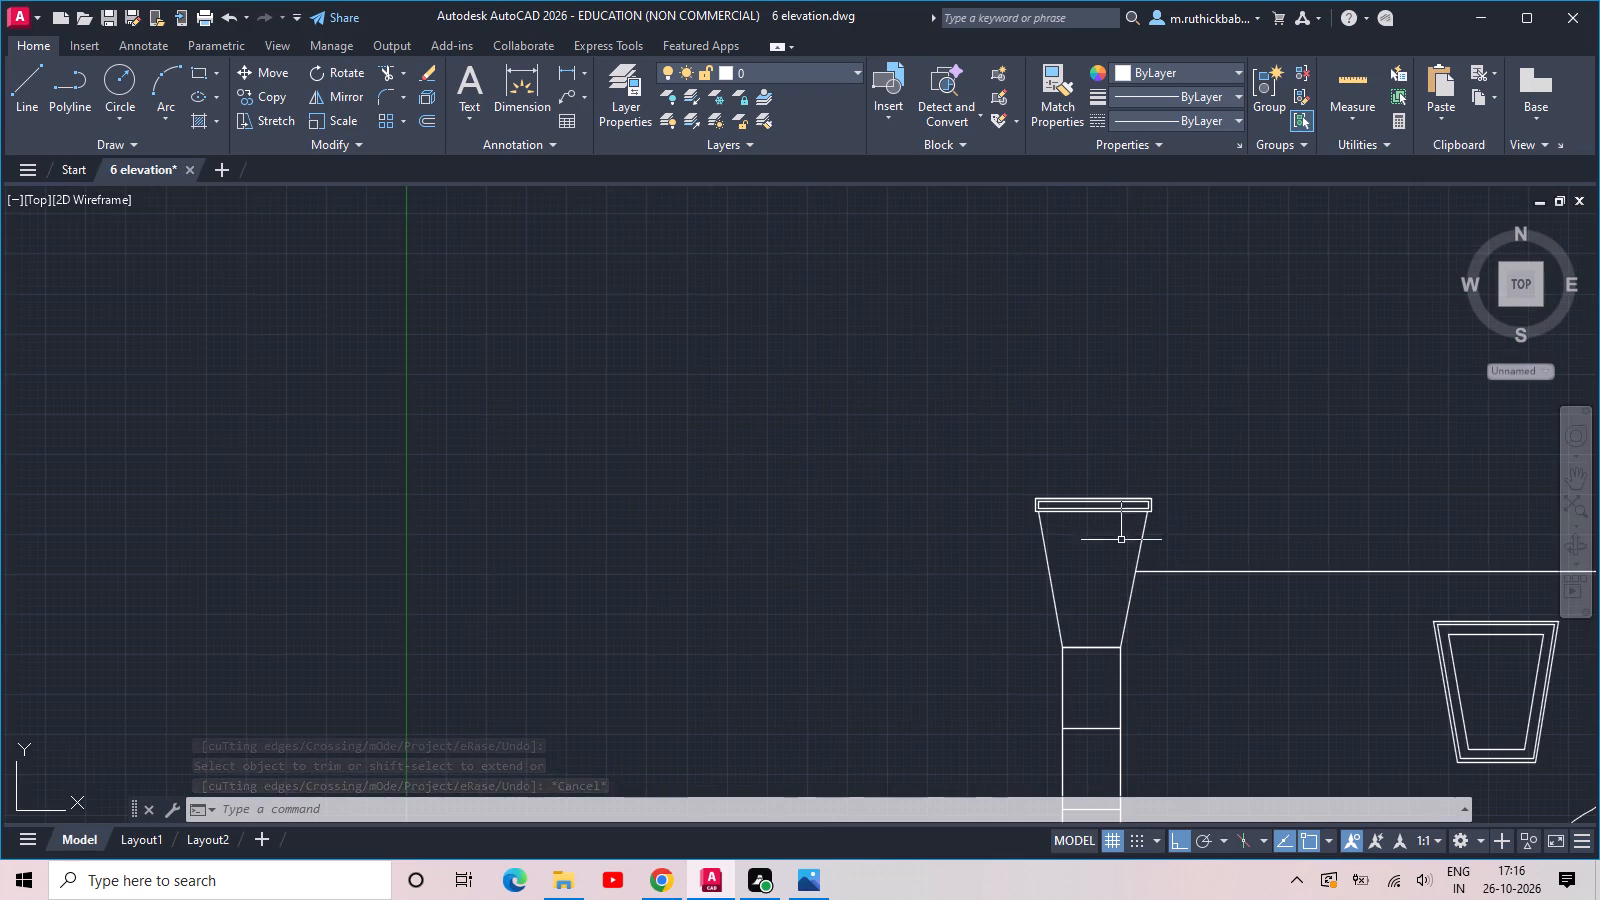
middle_drag(1109, 552, 989, 461)
scroll(988, 575, up, 2)
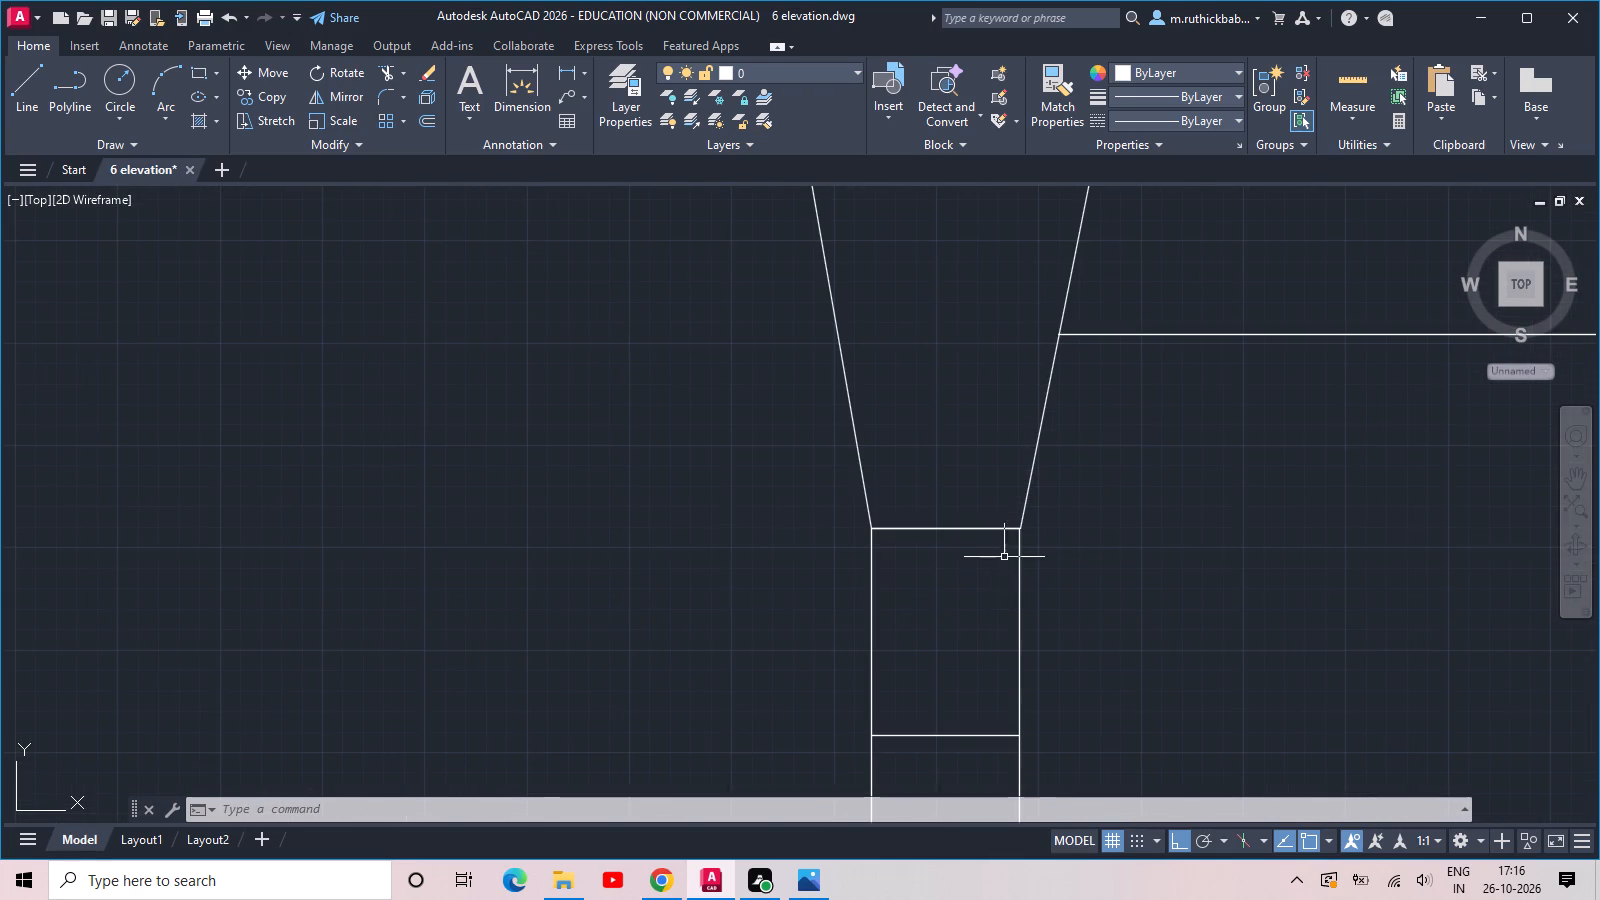
middle_drag(995, 531, 950, 580)
scroll(920, 562, up, 1)
text(rec)
key(space)
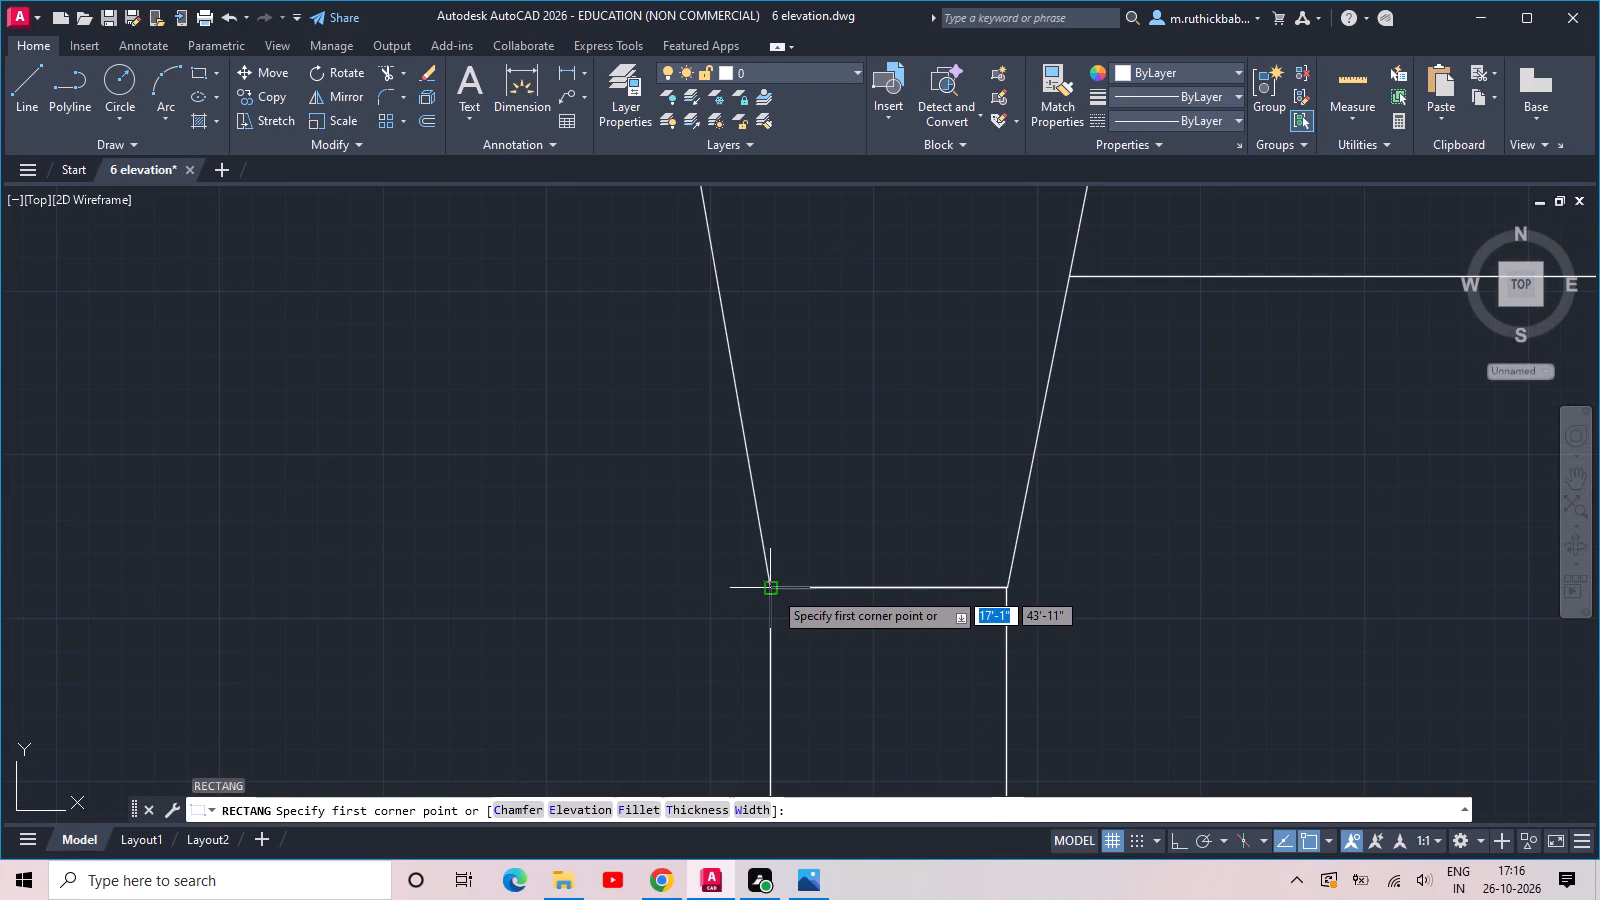
click(773, 590)
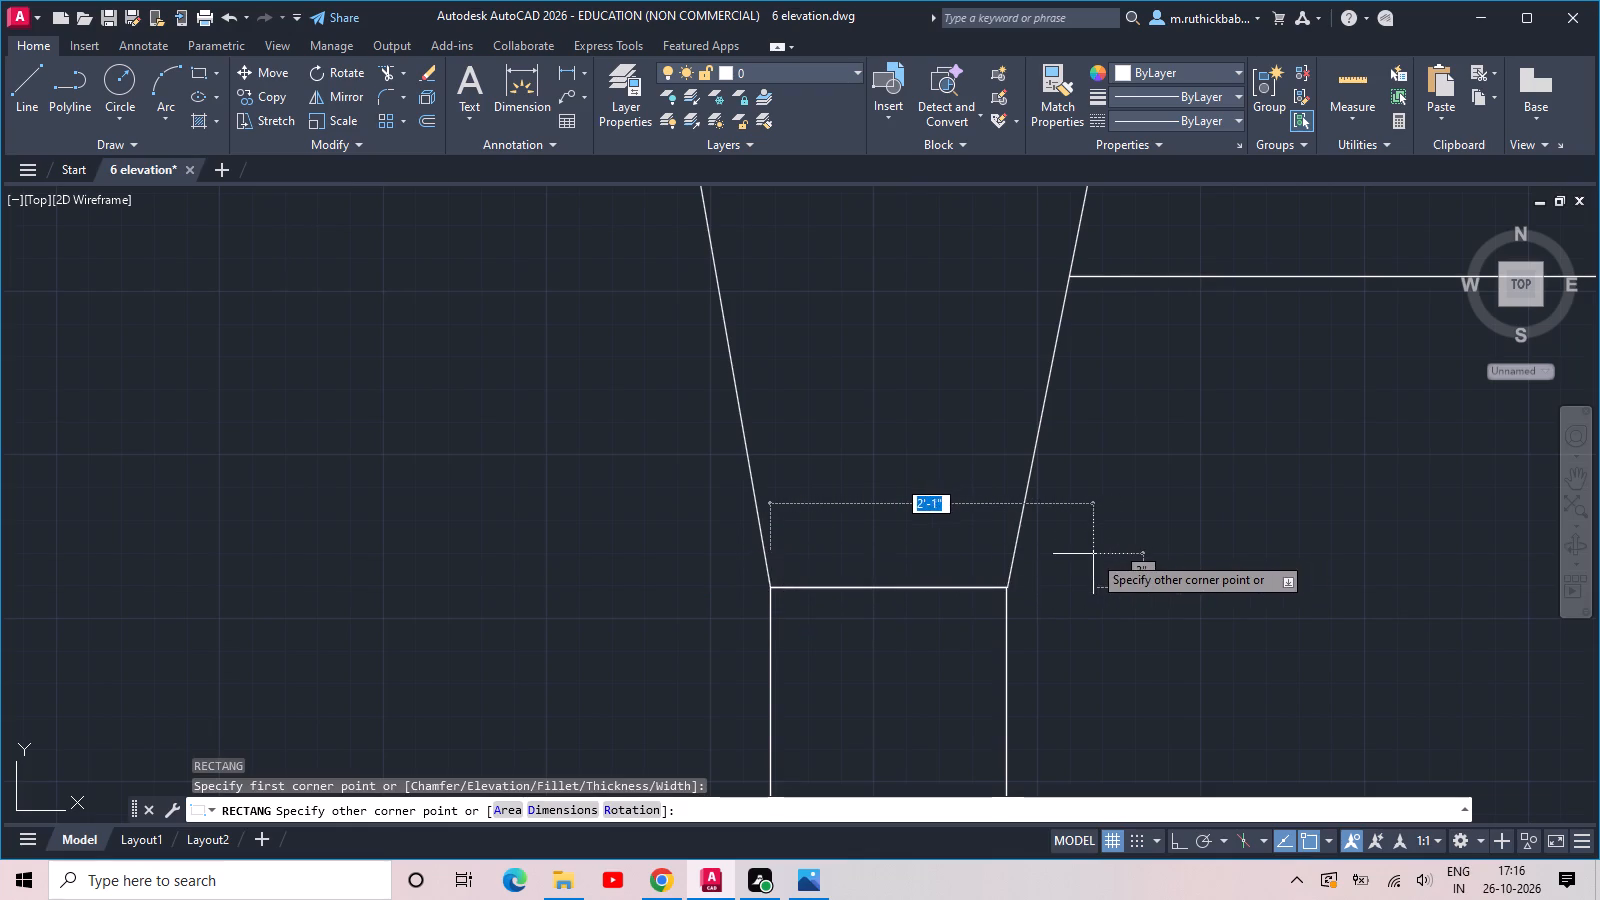
click(1060, 557)
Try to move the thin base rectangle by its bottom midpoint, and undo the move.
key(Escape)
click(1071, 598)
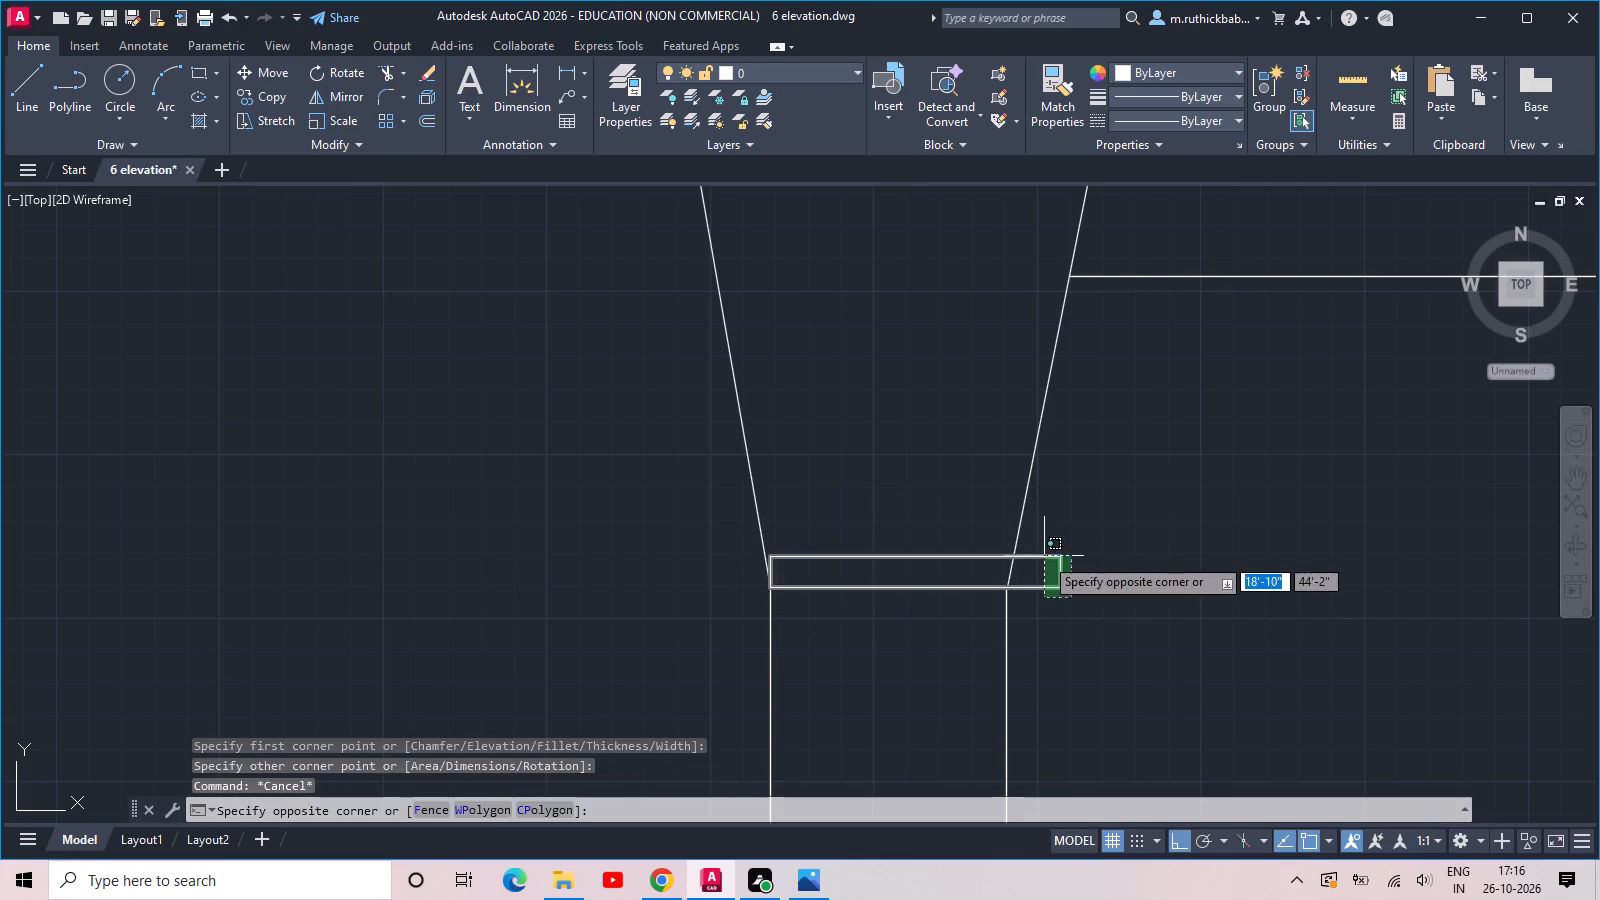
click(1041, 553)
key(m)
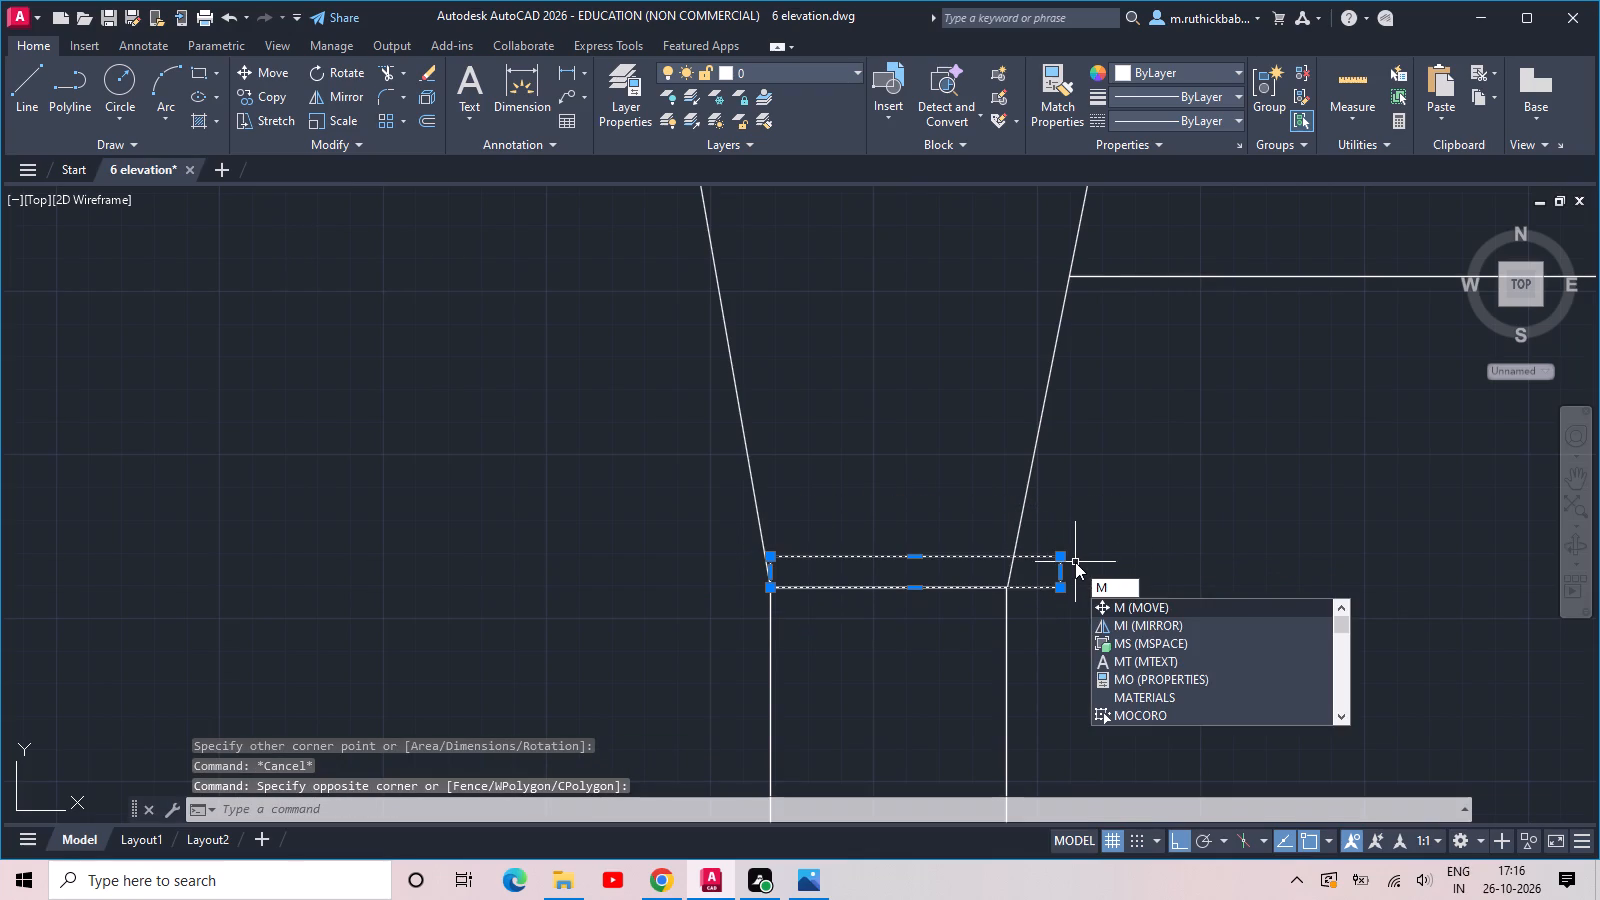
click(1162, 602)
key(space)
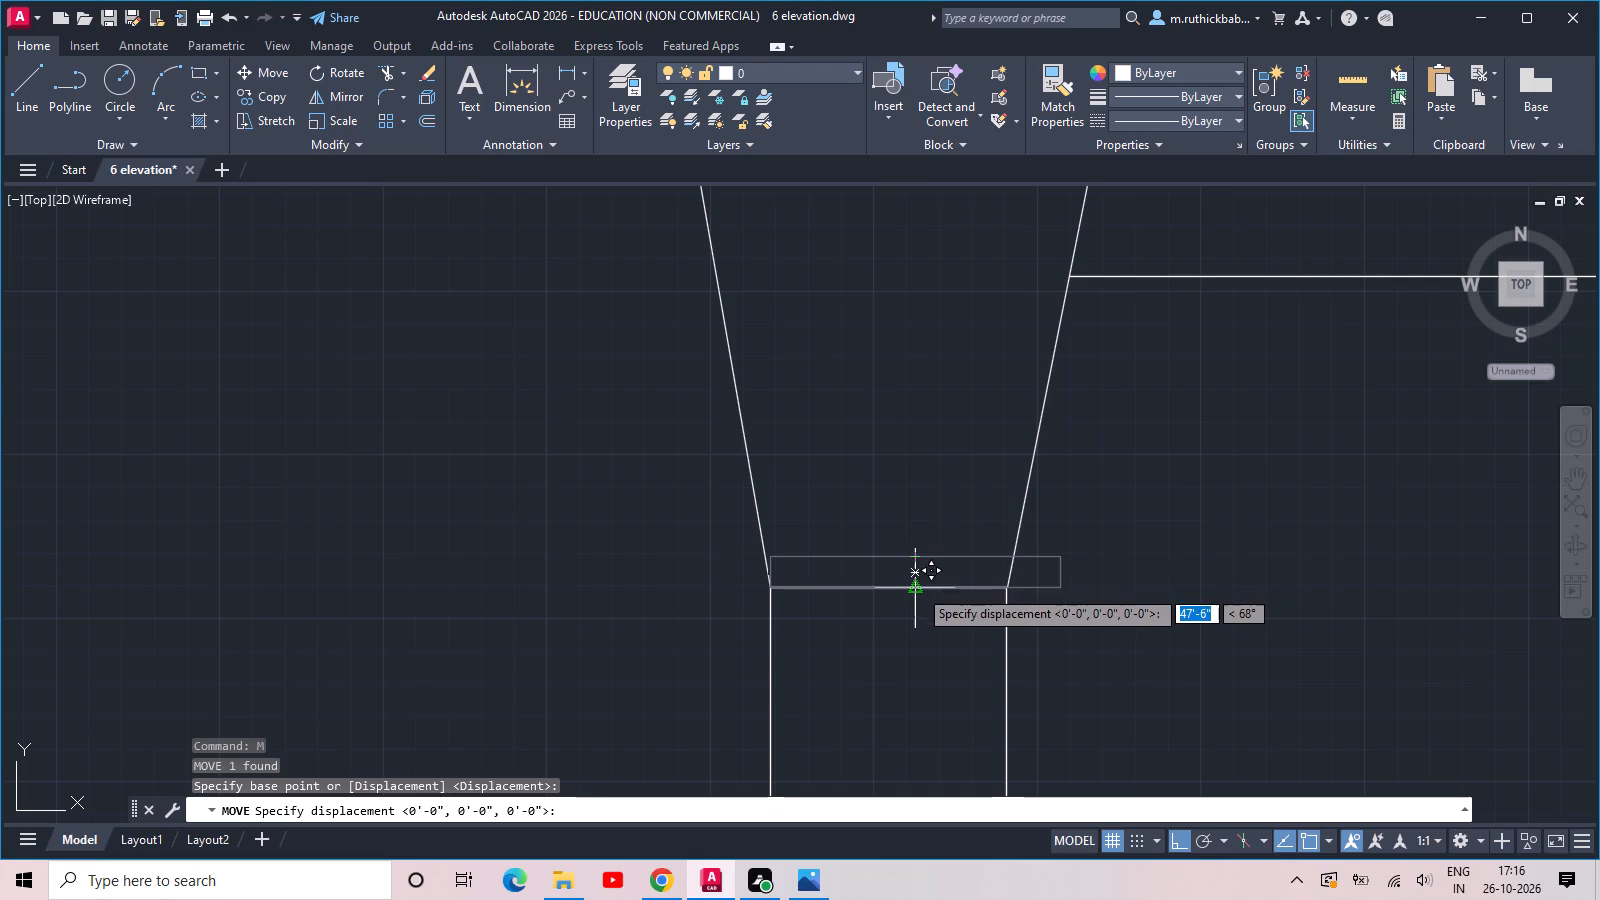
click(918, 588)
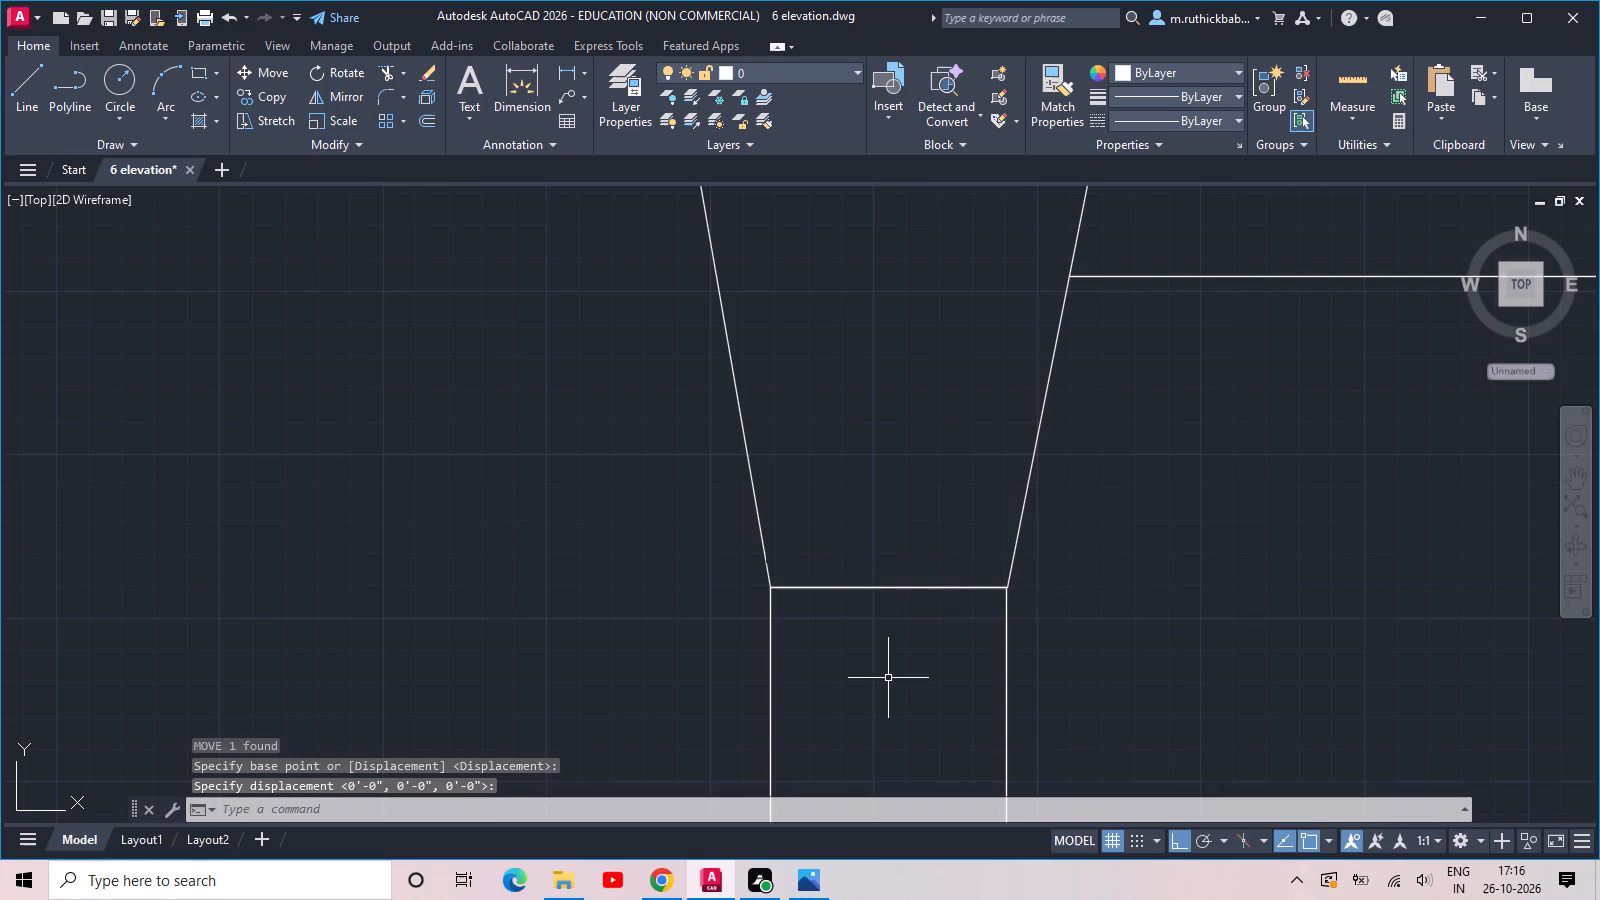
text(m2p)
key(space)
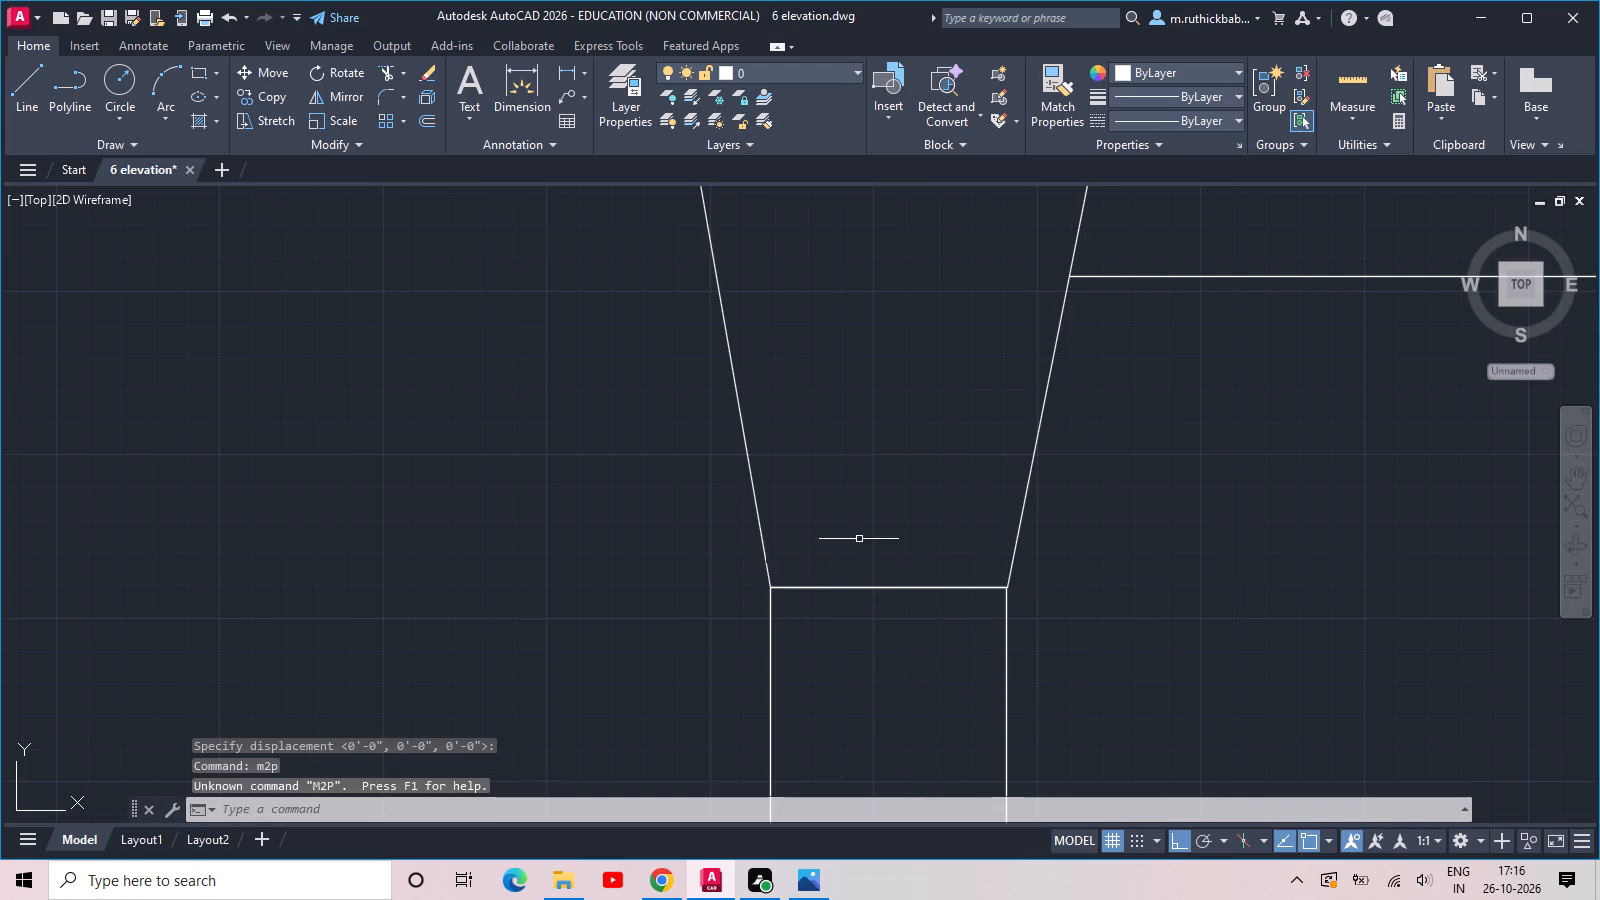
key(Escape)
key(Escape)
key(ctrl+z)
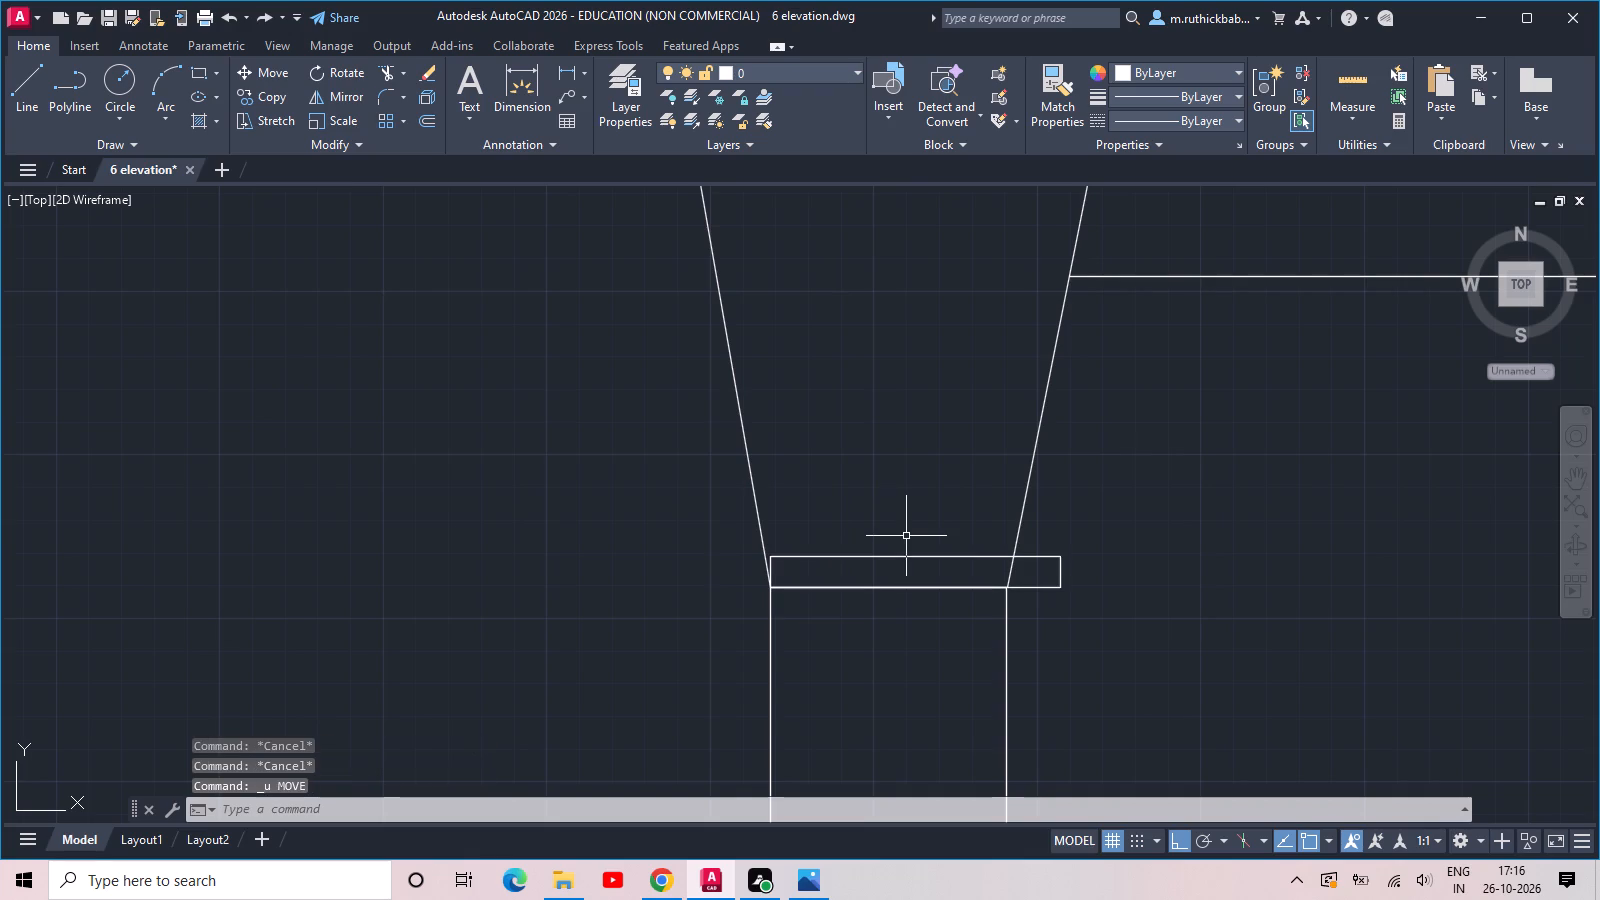
Move the thin base rectangle by its bottom midpoint to the midpoint between the side strip's two top corners.
click(922, 567)
click(880, 515)
text(mo)
text(v)
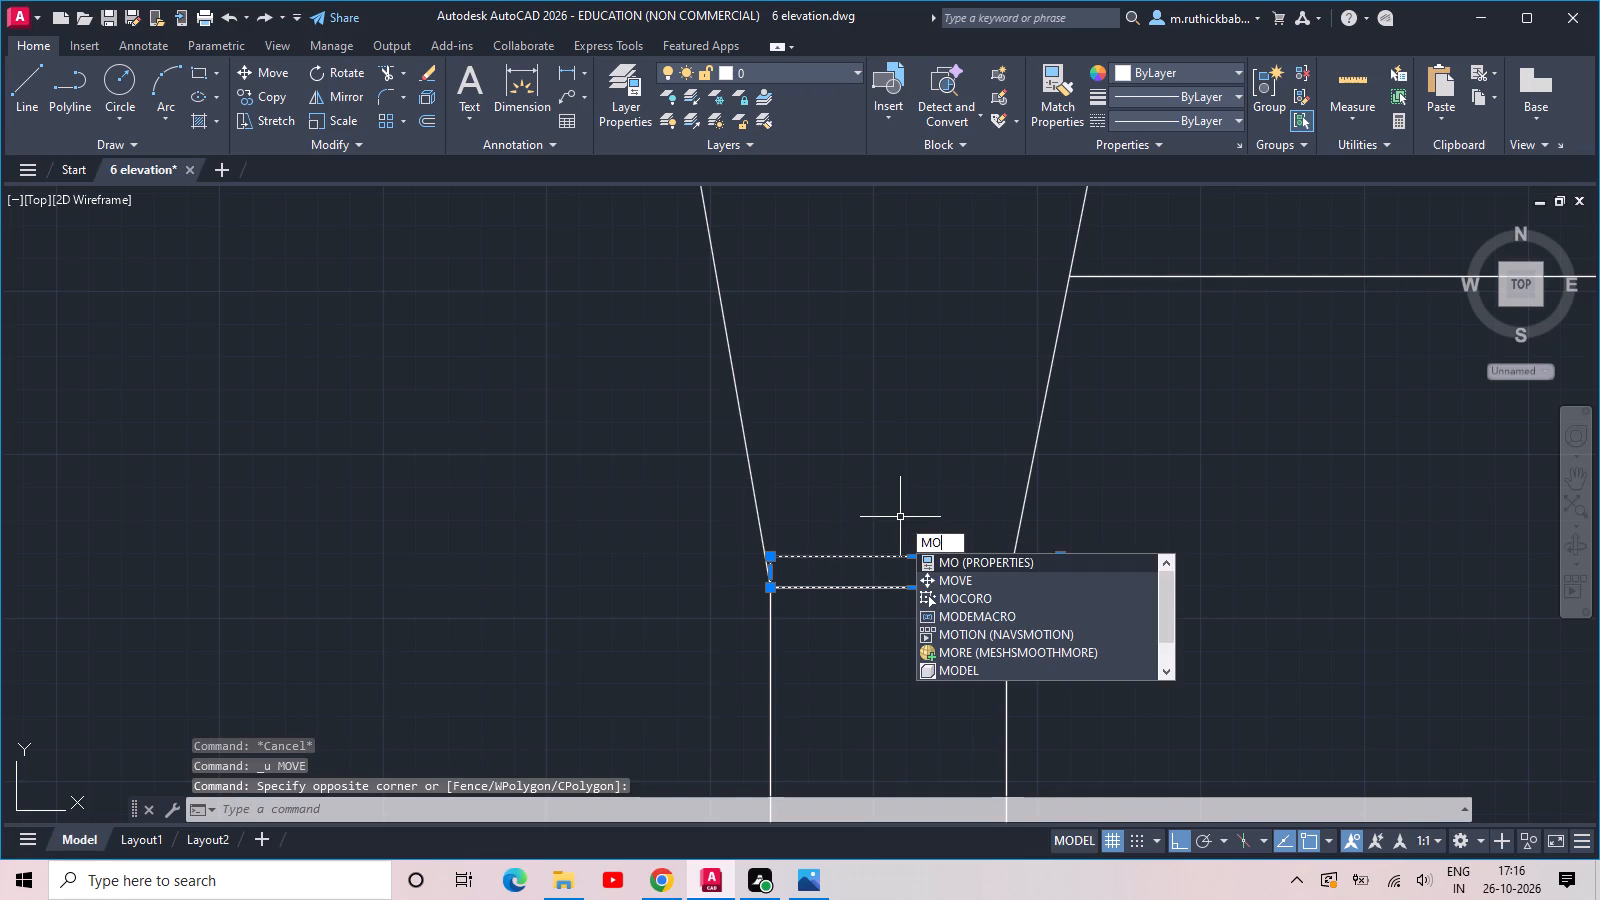
key(space)
click(913, 586)
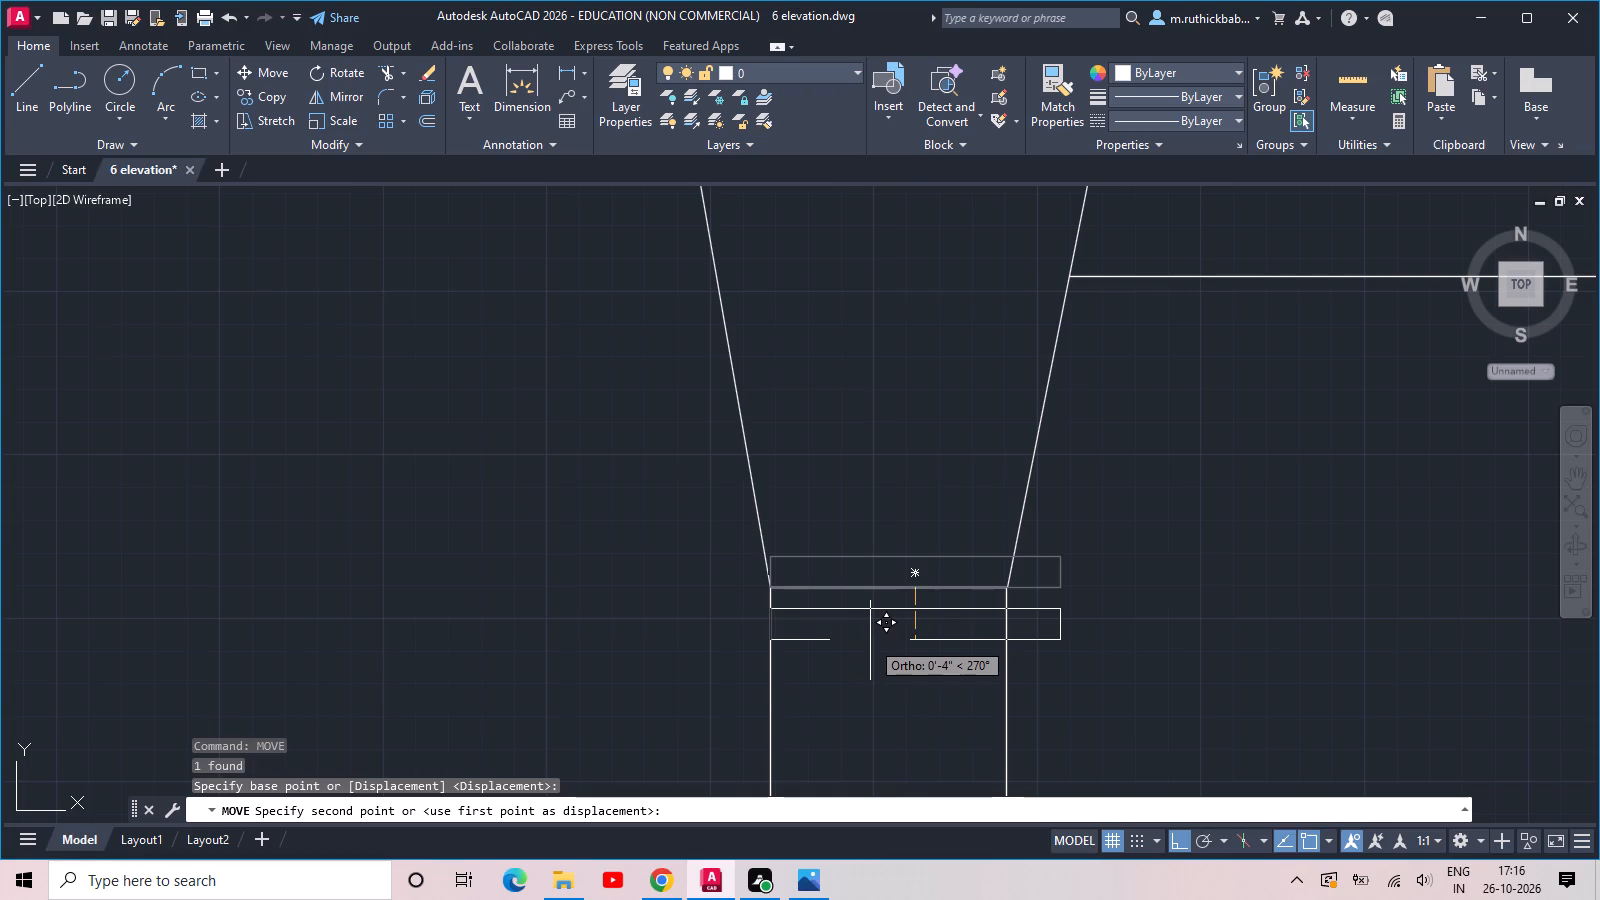
text(m2p)
key(space)
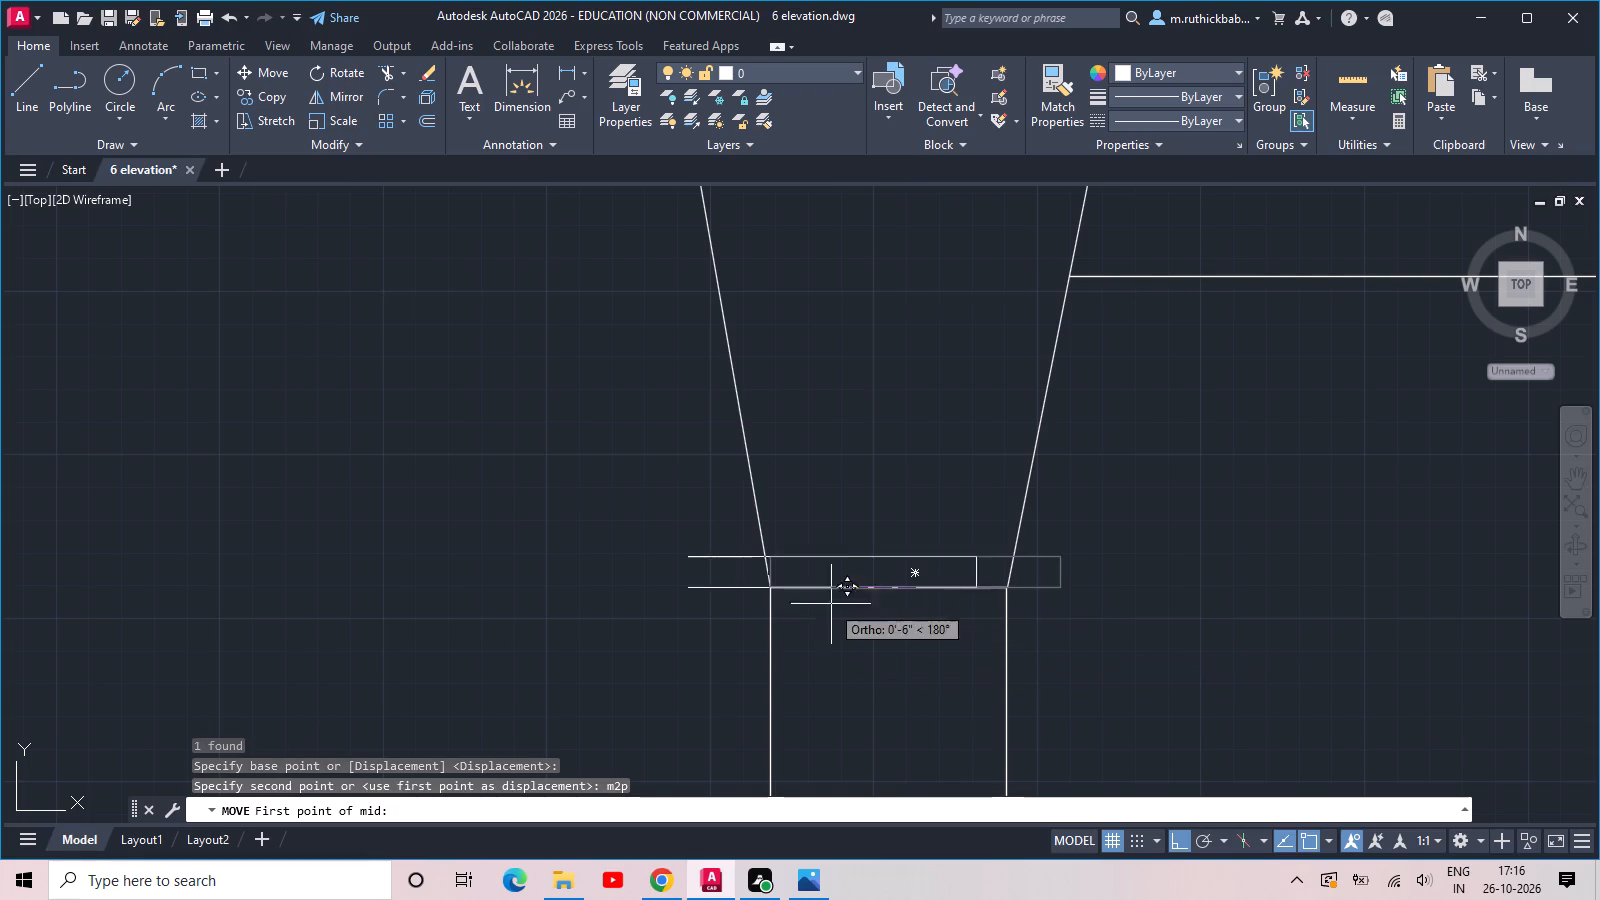
click(768, 586)
click(1012, 592)
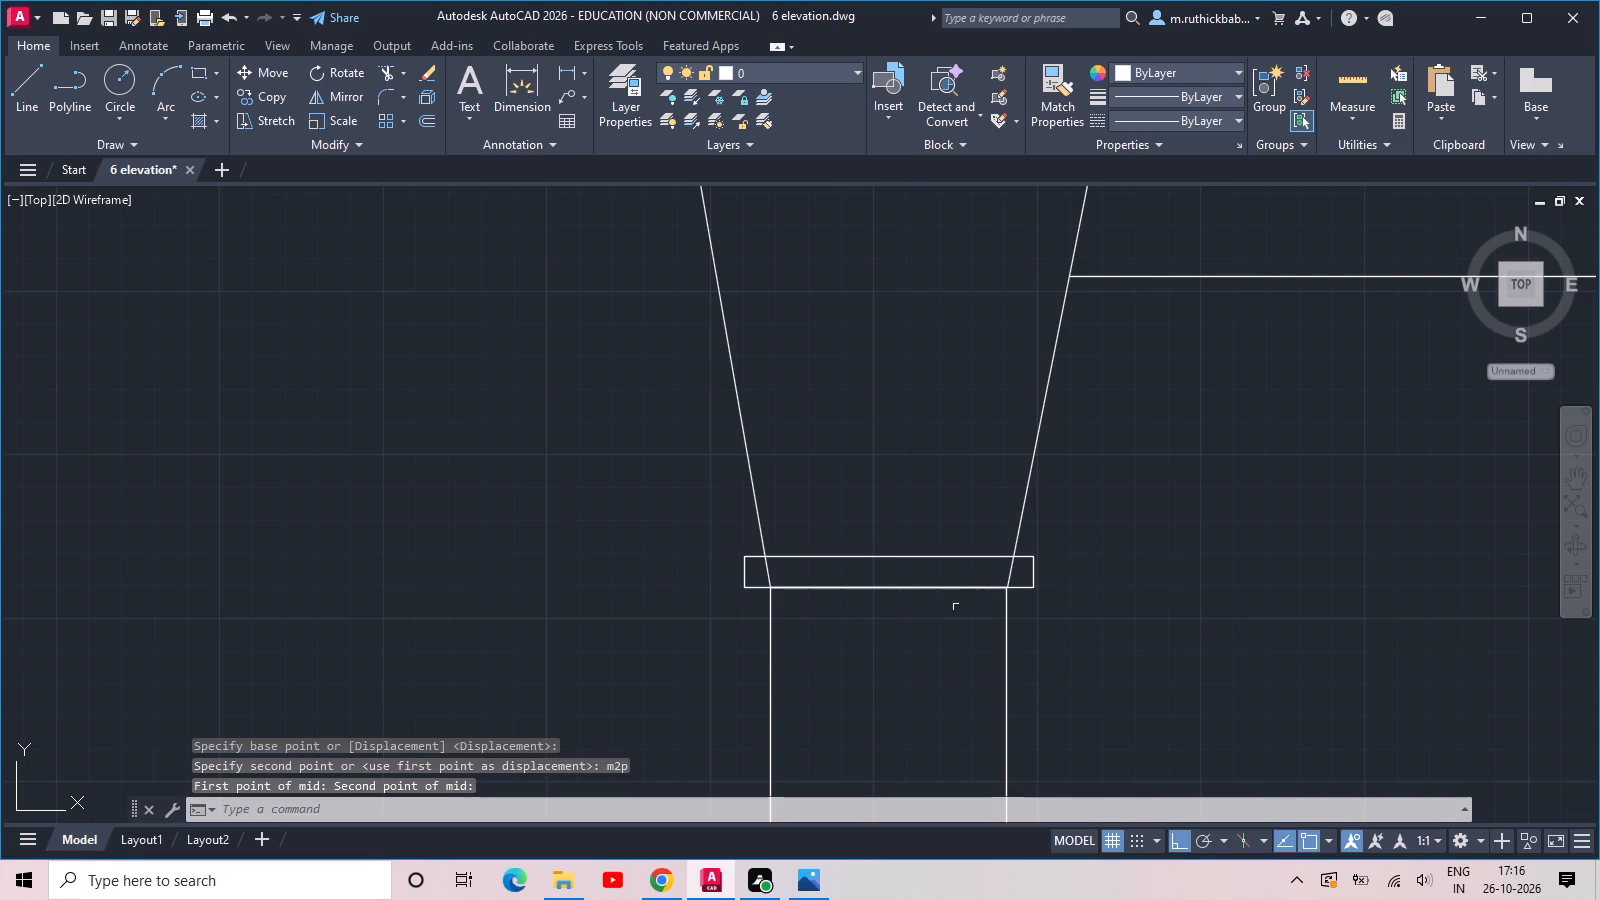
key(Escape)
Trim off the portions of the trapezoid's slanted sides that lie inside the thin base rectangle.
scroll(792, 571, up, 1)
text(tr)
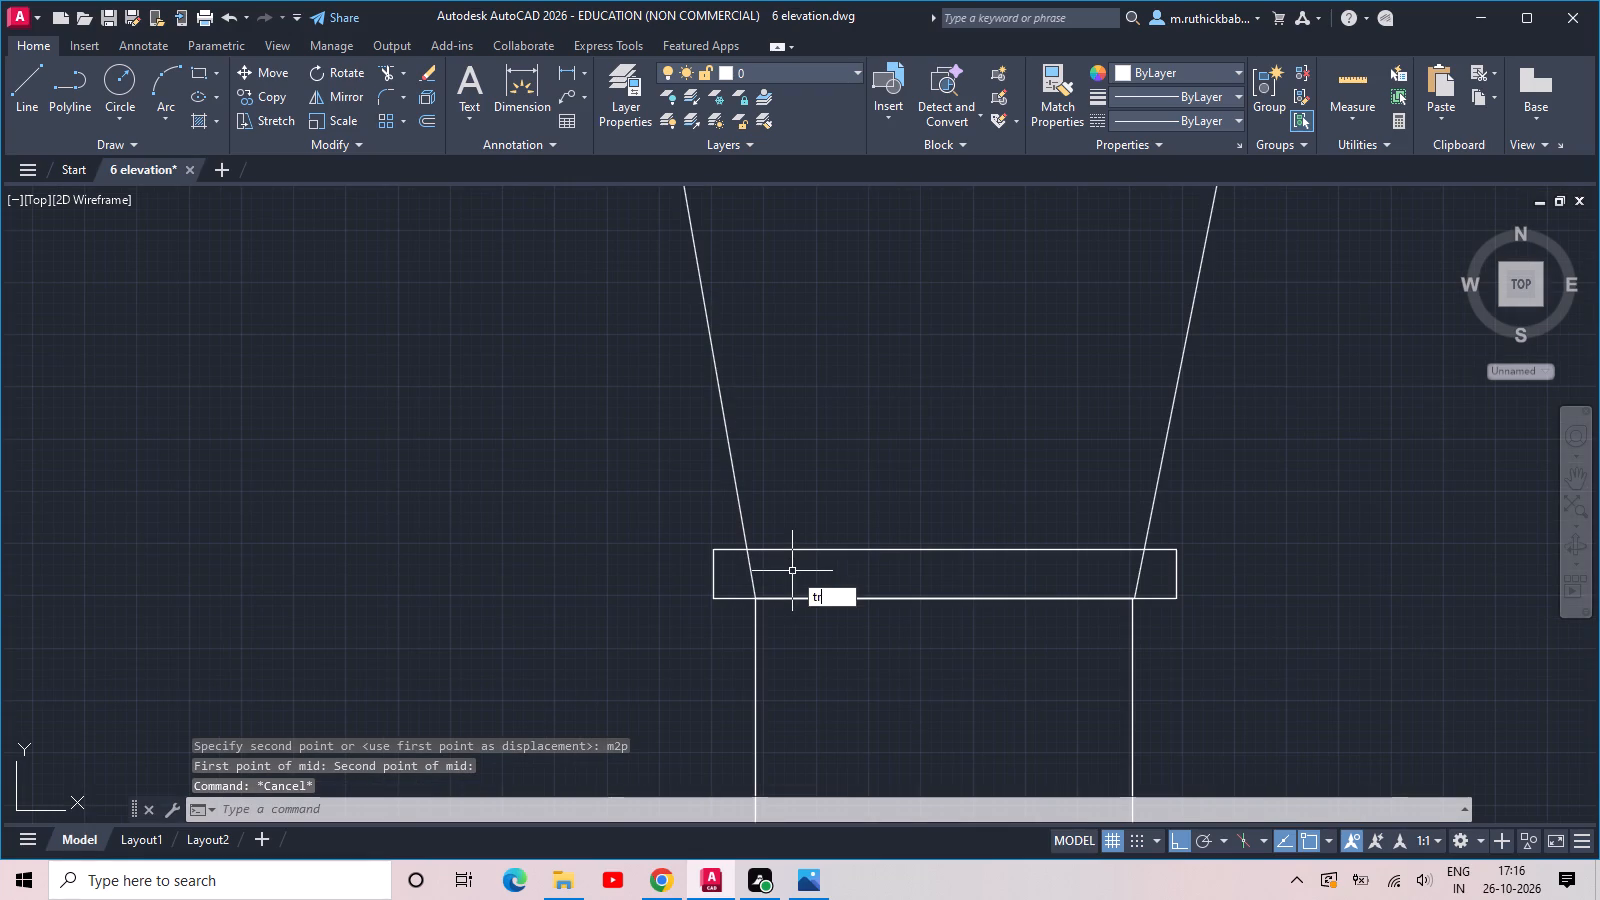
key(space)
key(space)
click(792, 571)
click(730, 580)
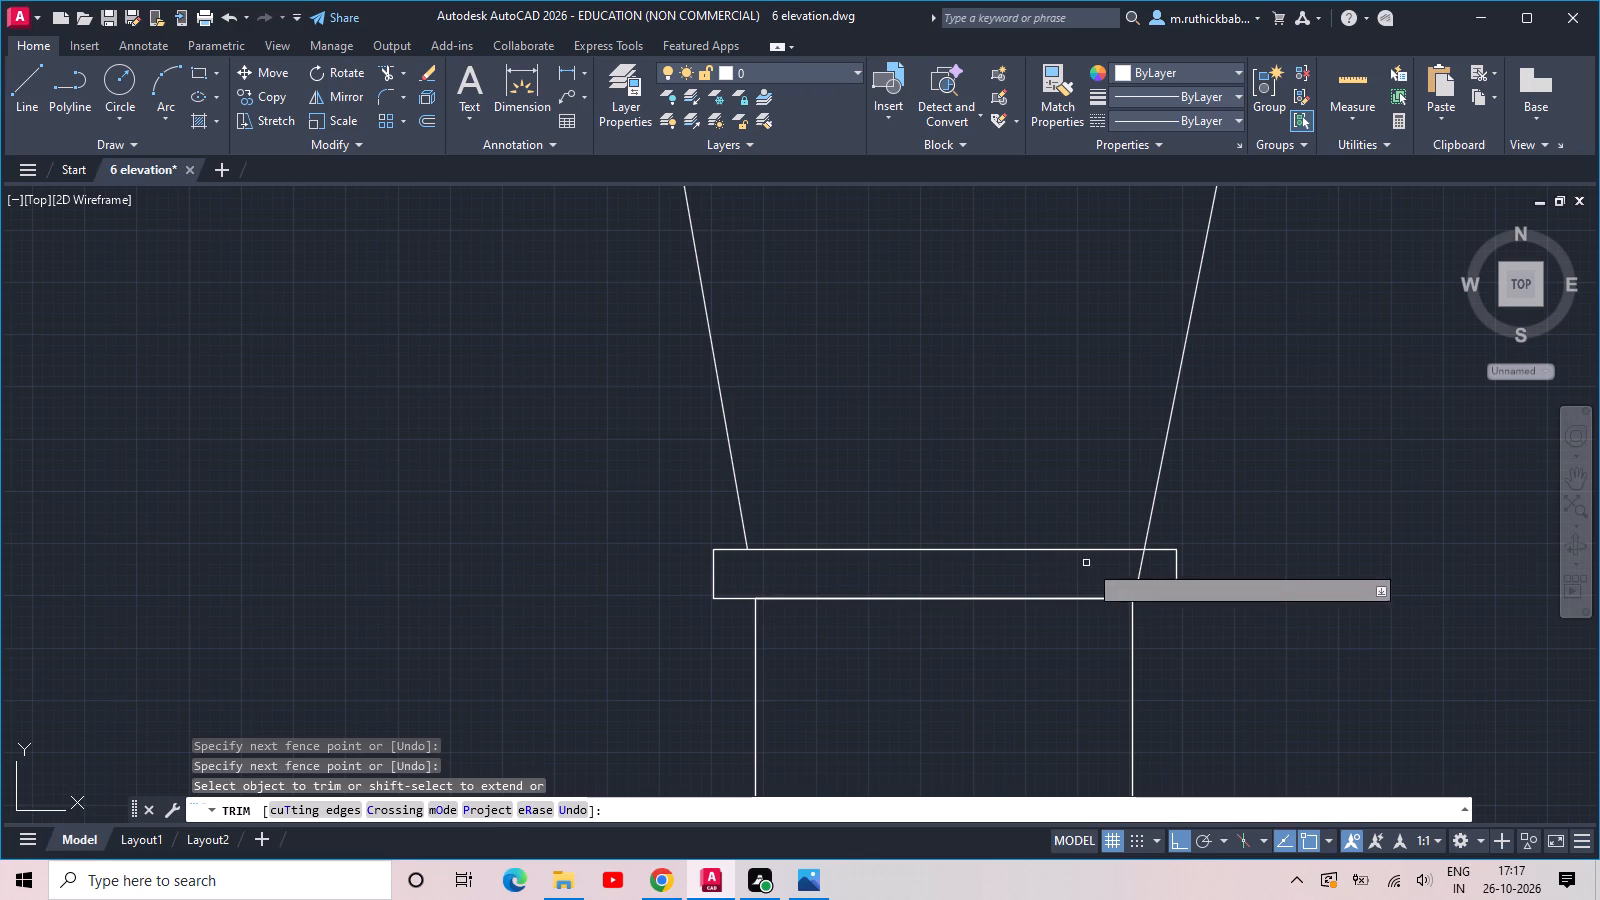
click(1112, 581)
click(1153, 578)
key(Escape)
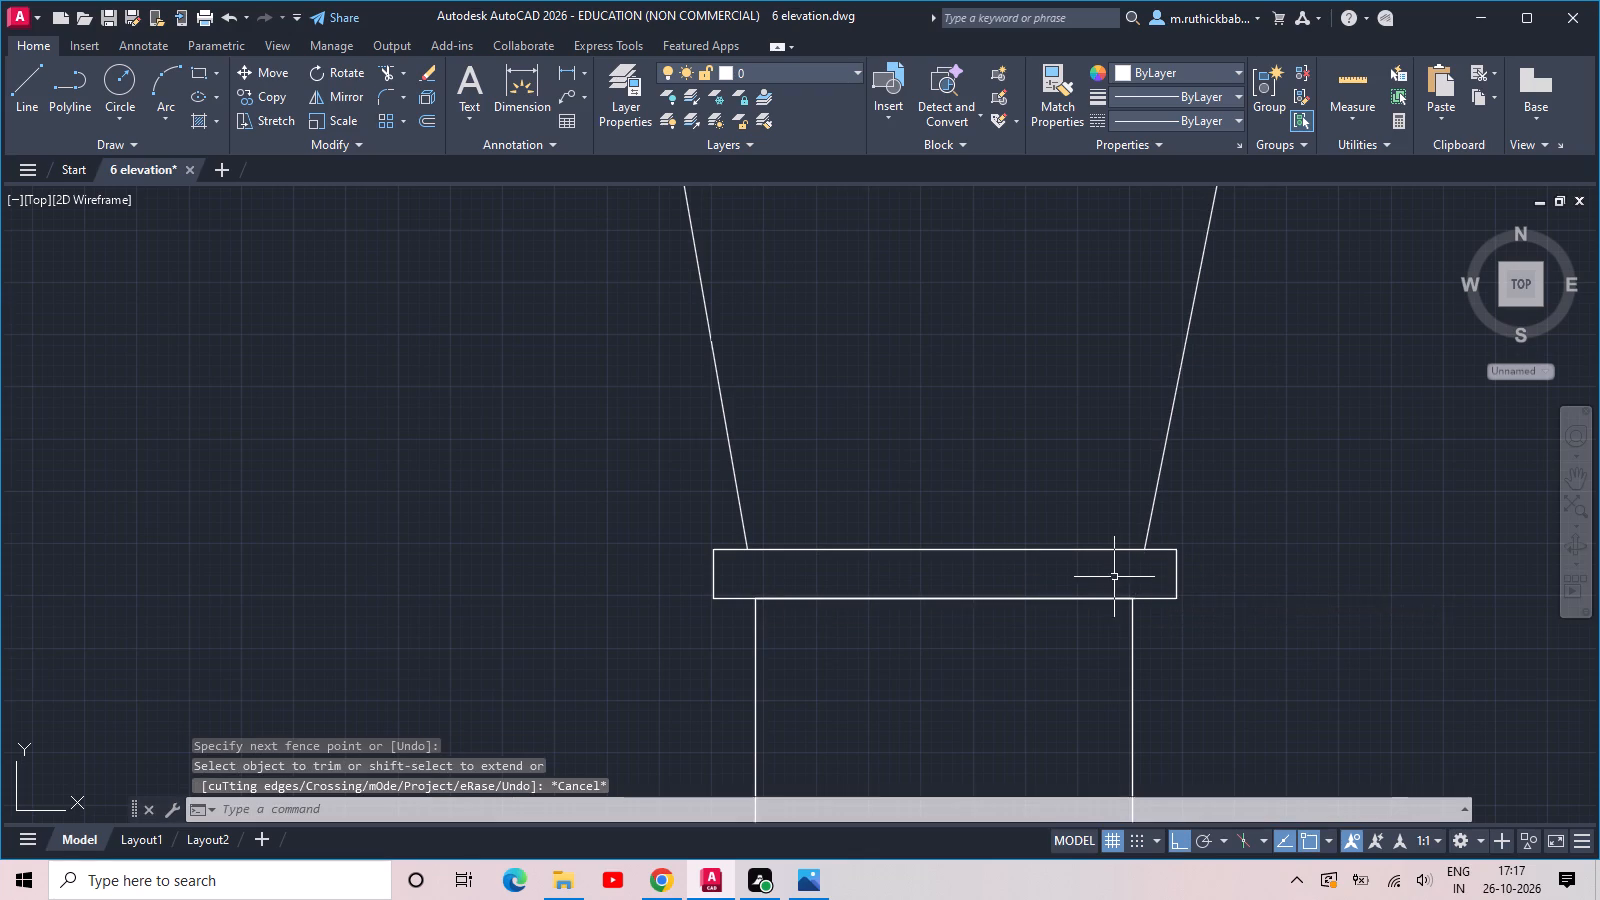
Examine the capped strip top and the rest of the elevation down to the empty ground floor.
scroll(1111, 575, down, 1)
middle_drag(1085, 572, 938, 668)
scroll(897, 662, down, 2)
scroll(892, 551, up, 1)
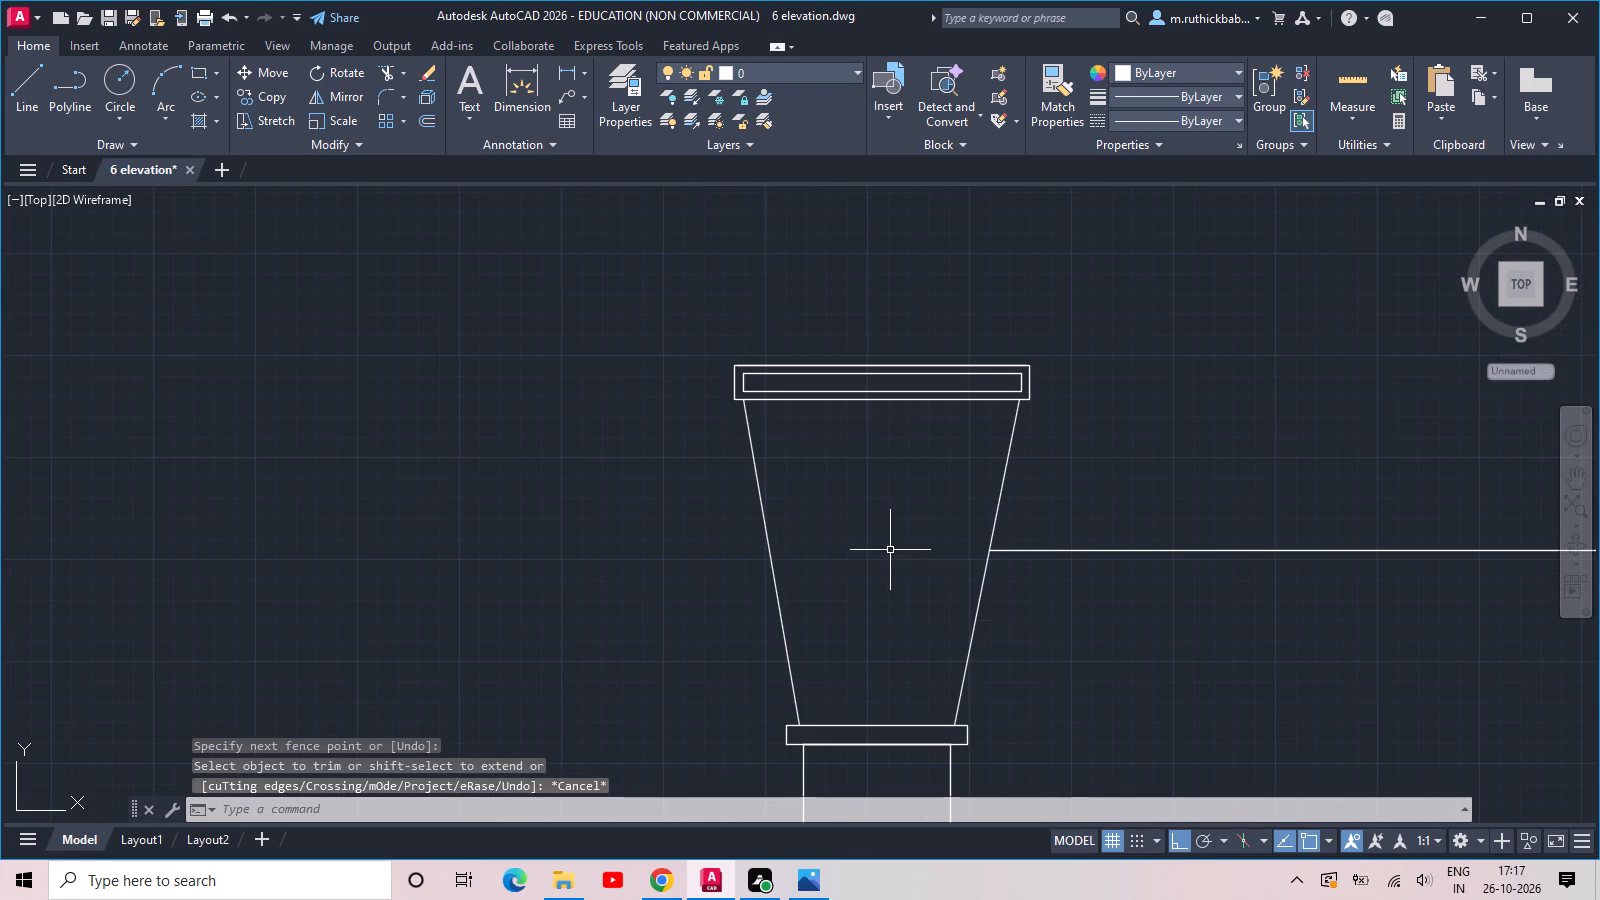
scroll(890, 550, down, 1)
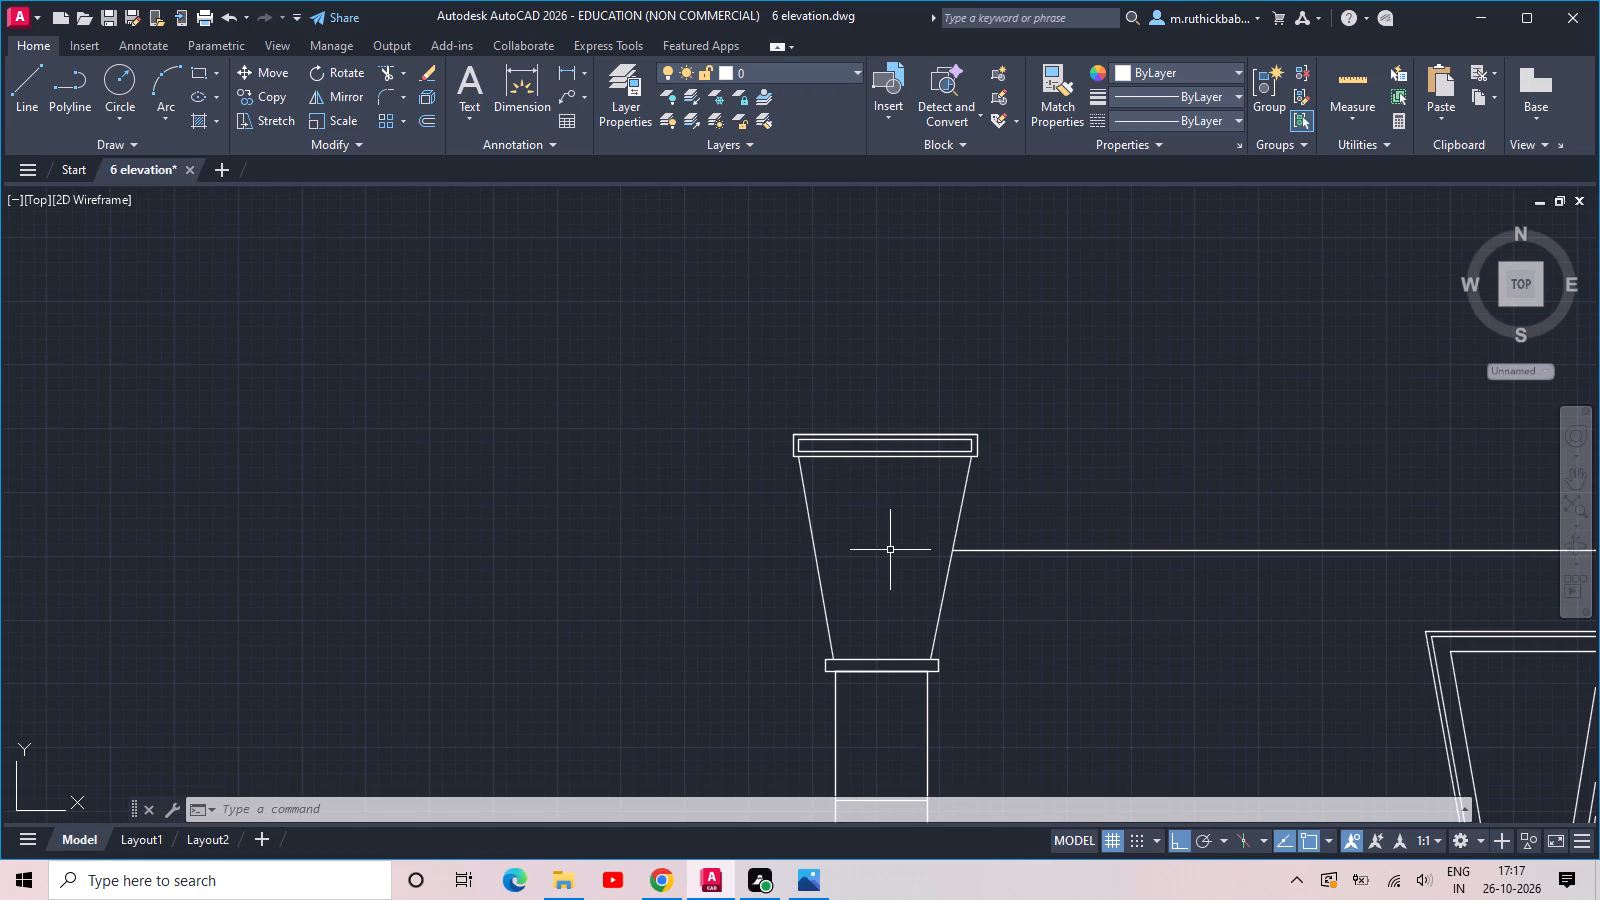
scroll(890, 550, down, 2)
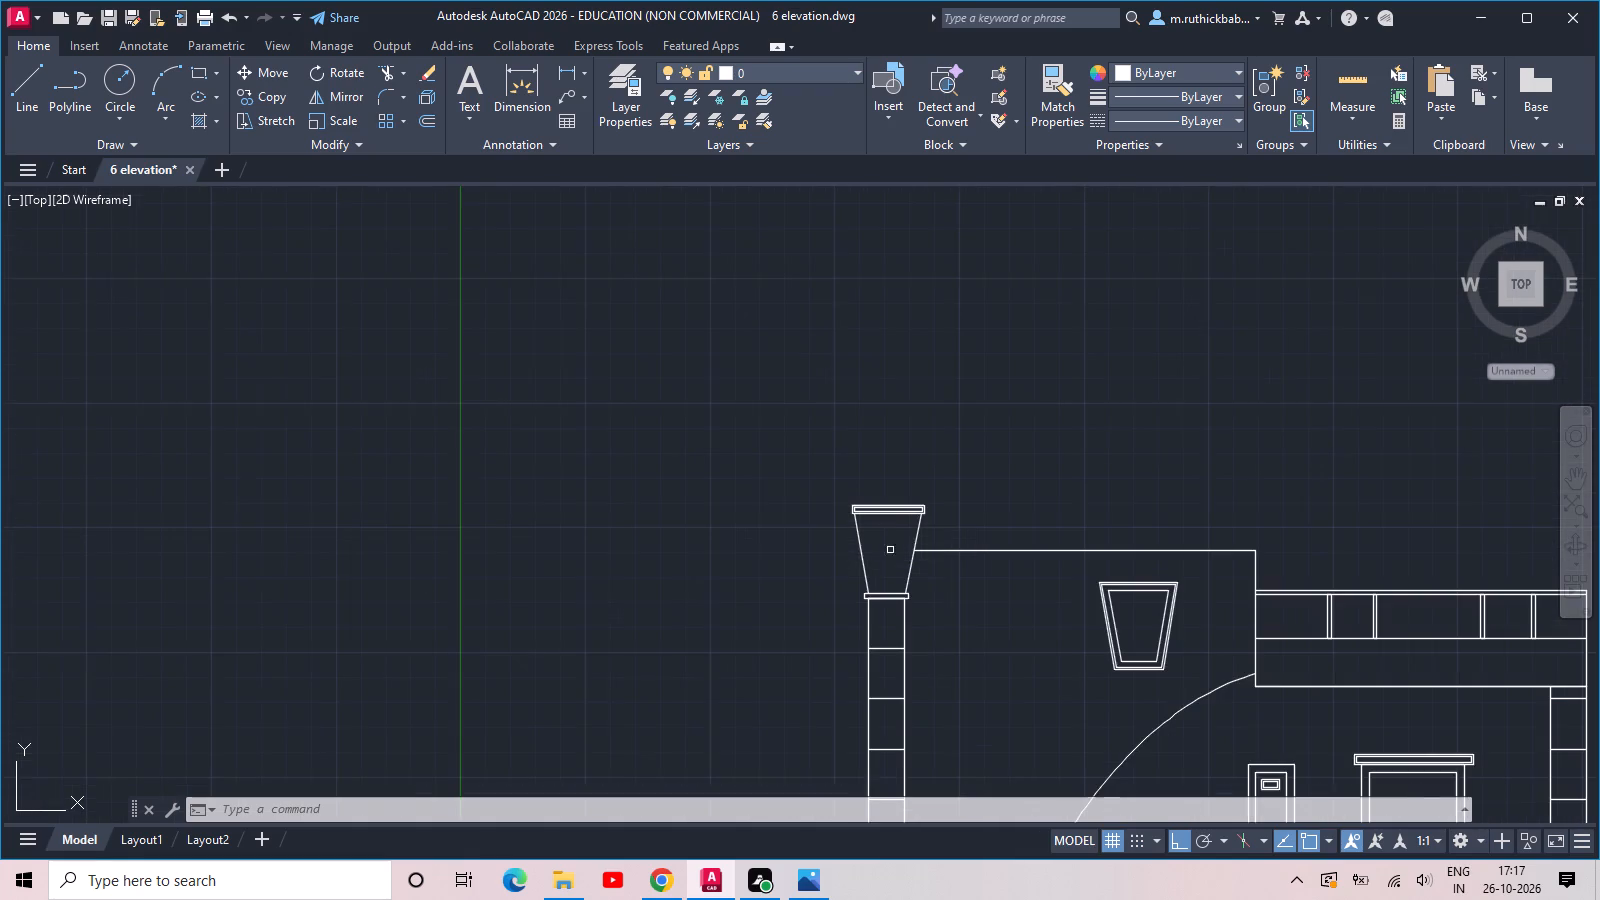
middle_drag(948, 565, 860, 456)
scroll(1015, 558, down, 2)
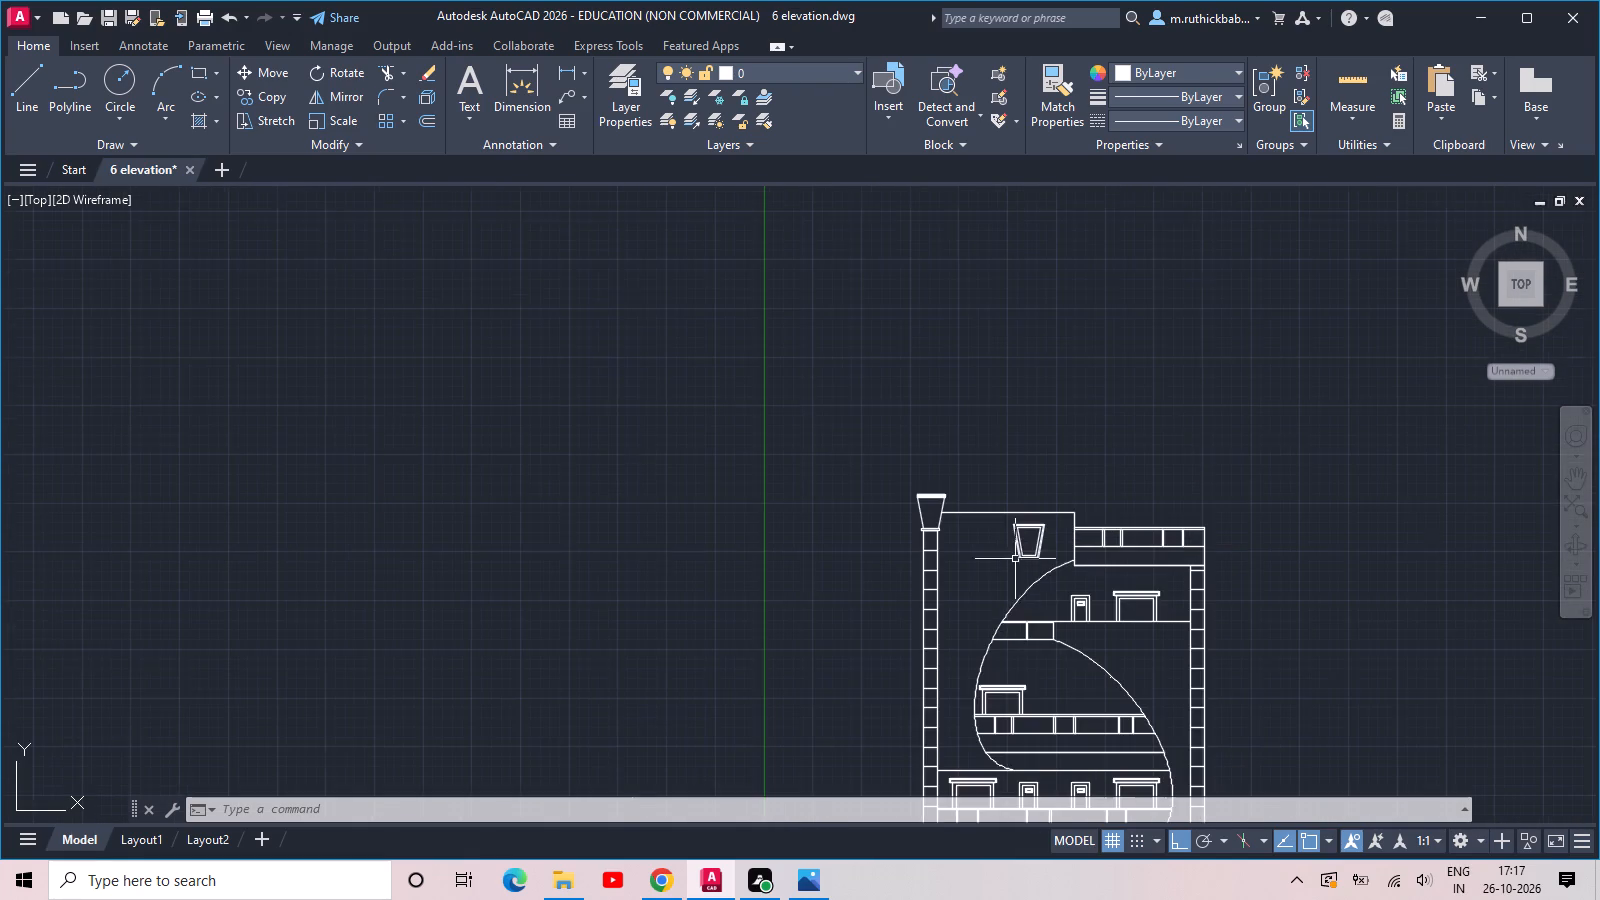
middle_drag(1022, 614, 840, 397)
scroll(927, 651, up, 2)
middle_drag(929, 674, 929, 675)
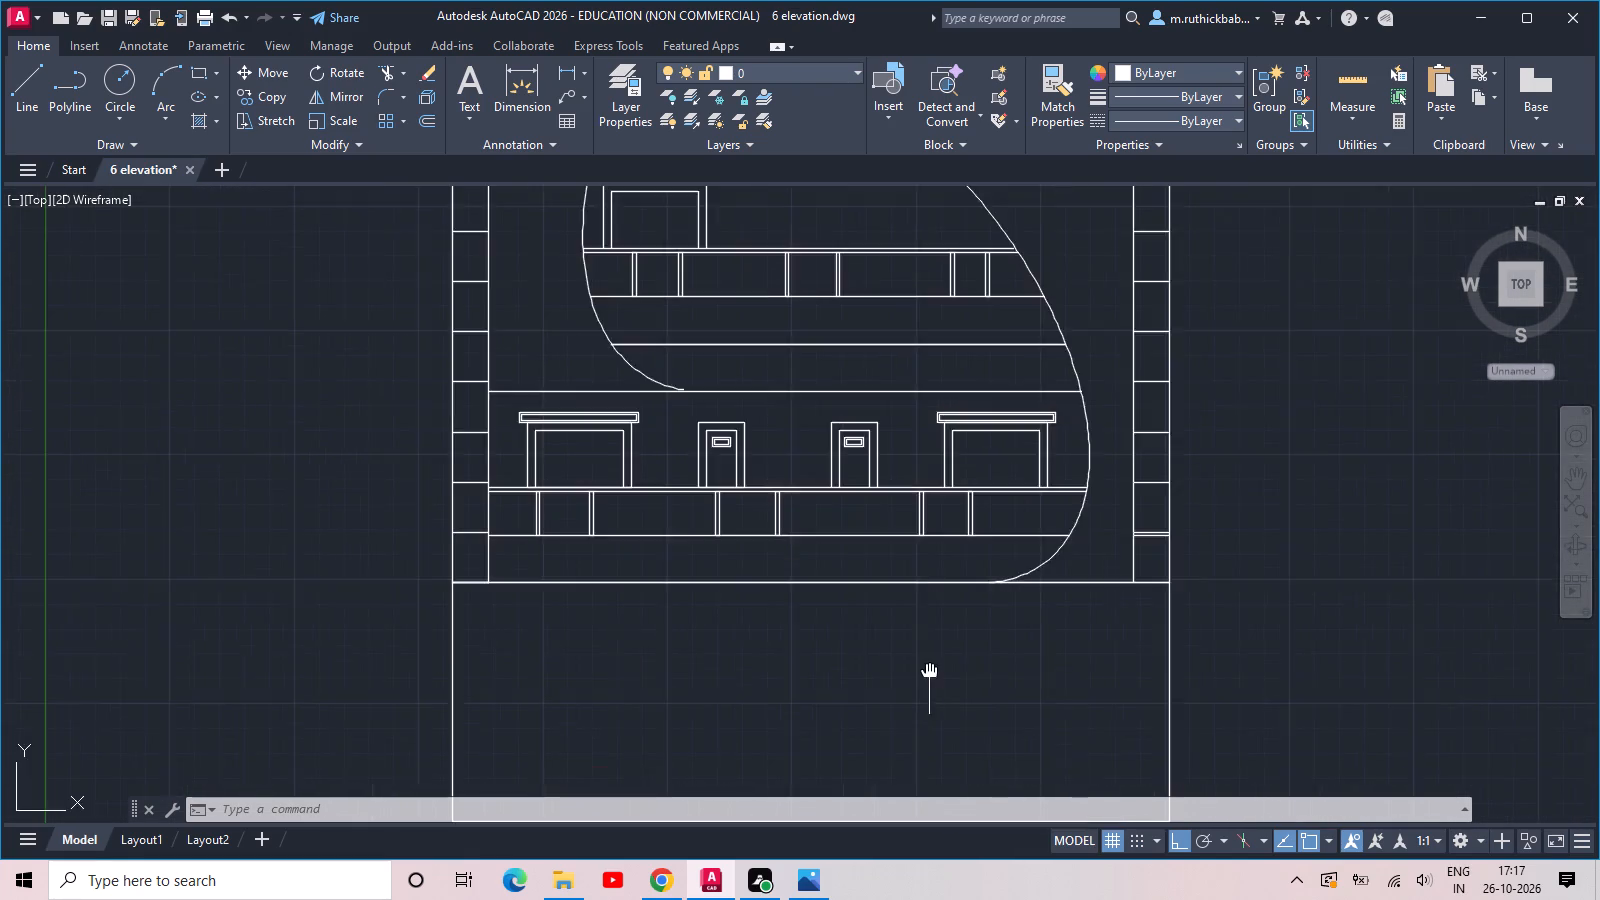
middle_drag(929, 675, 872, 447)
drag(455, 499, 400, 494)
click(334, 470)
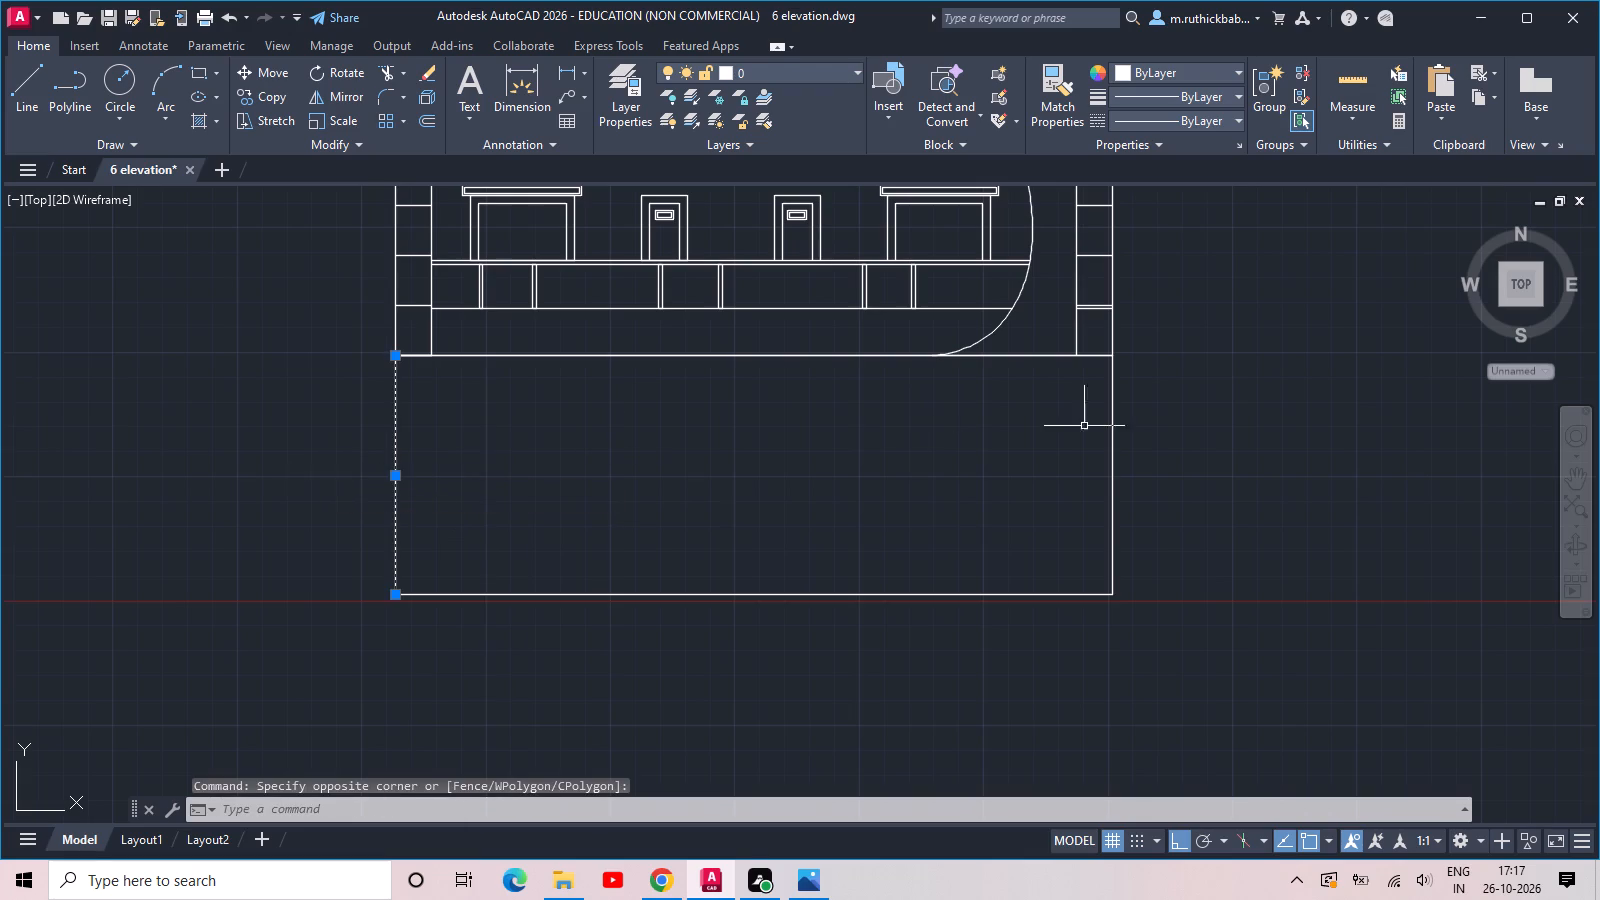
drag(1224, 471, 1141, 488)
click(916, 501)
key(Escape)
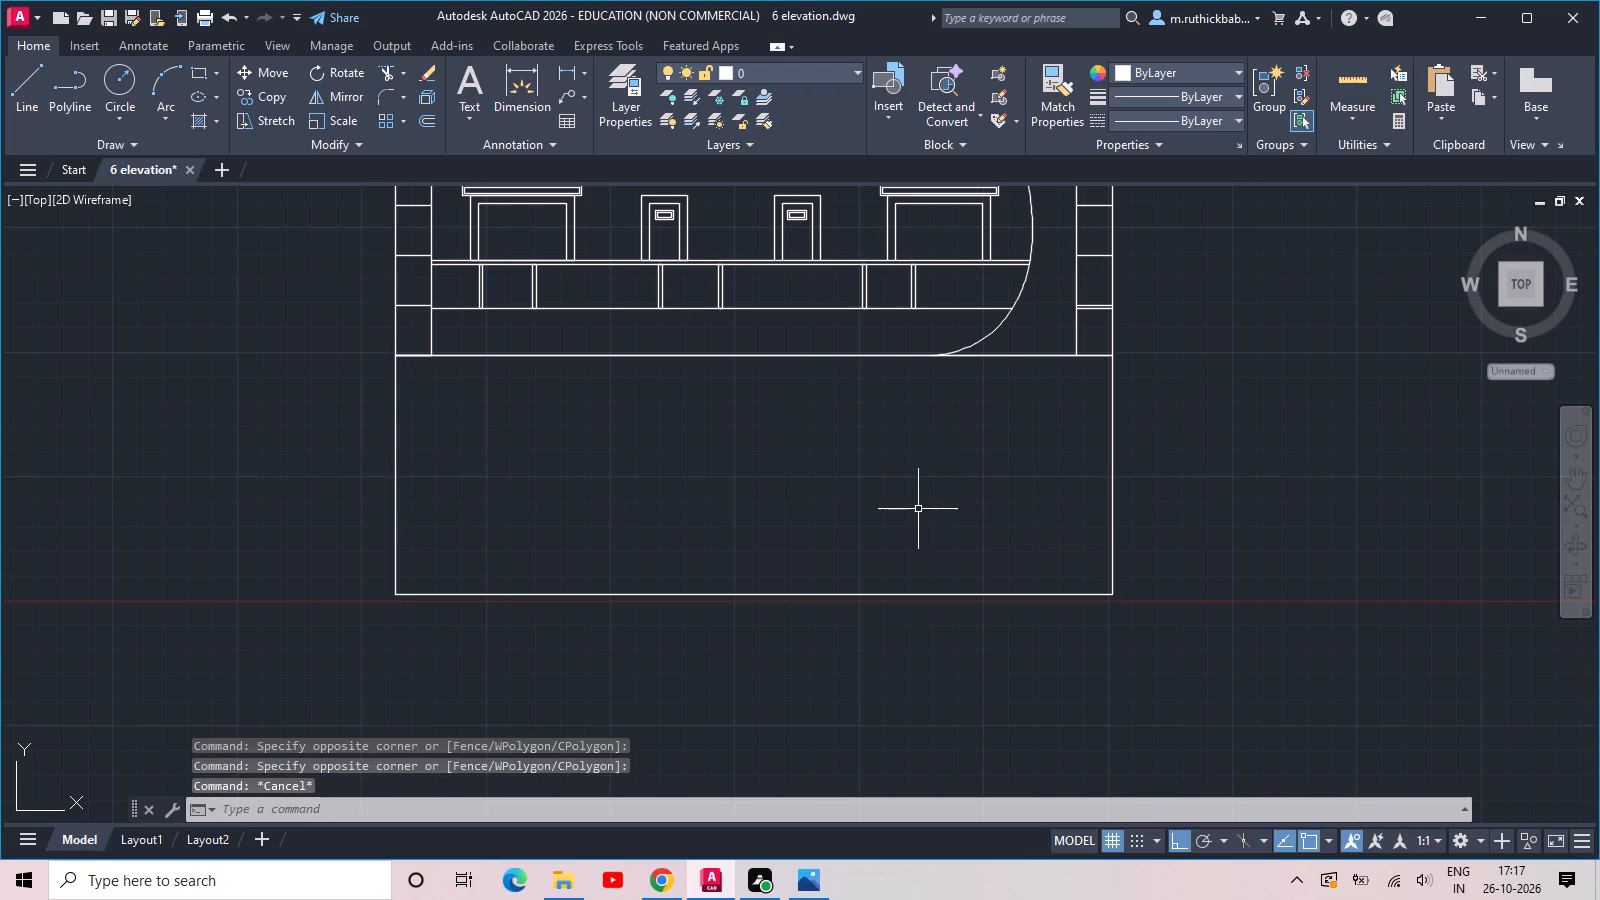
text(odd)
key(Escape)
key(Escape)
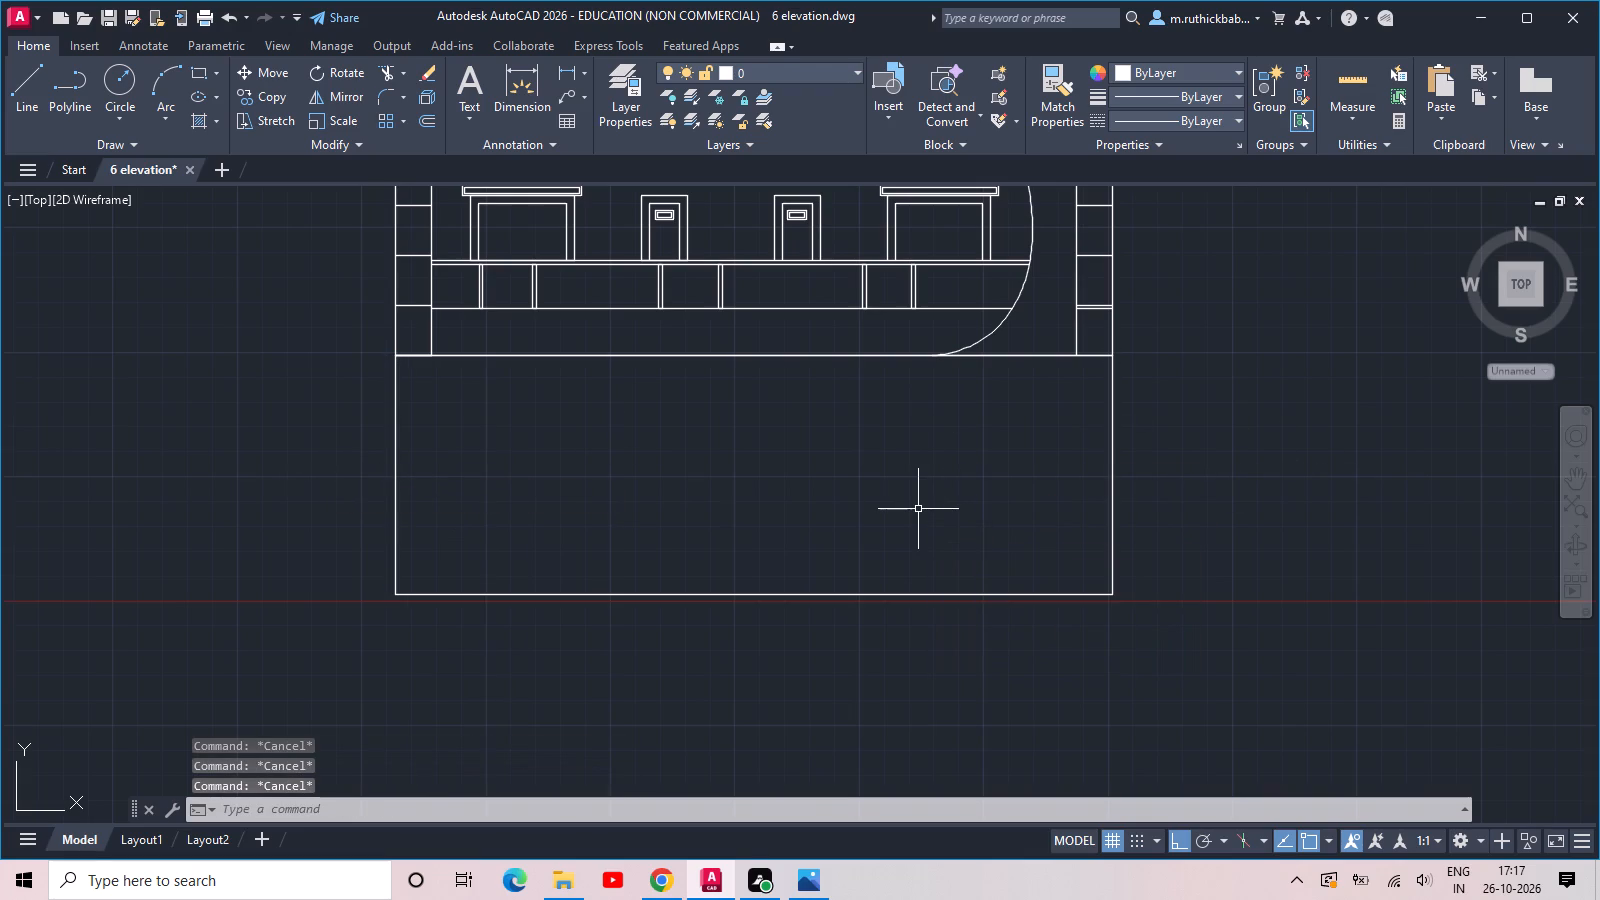
Offset the ground floor's right and left side lines 11' inward.
text(off 19)
key(BackSpace)
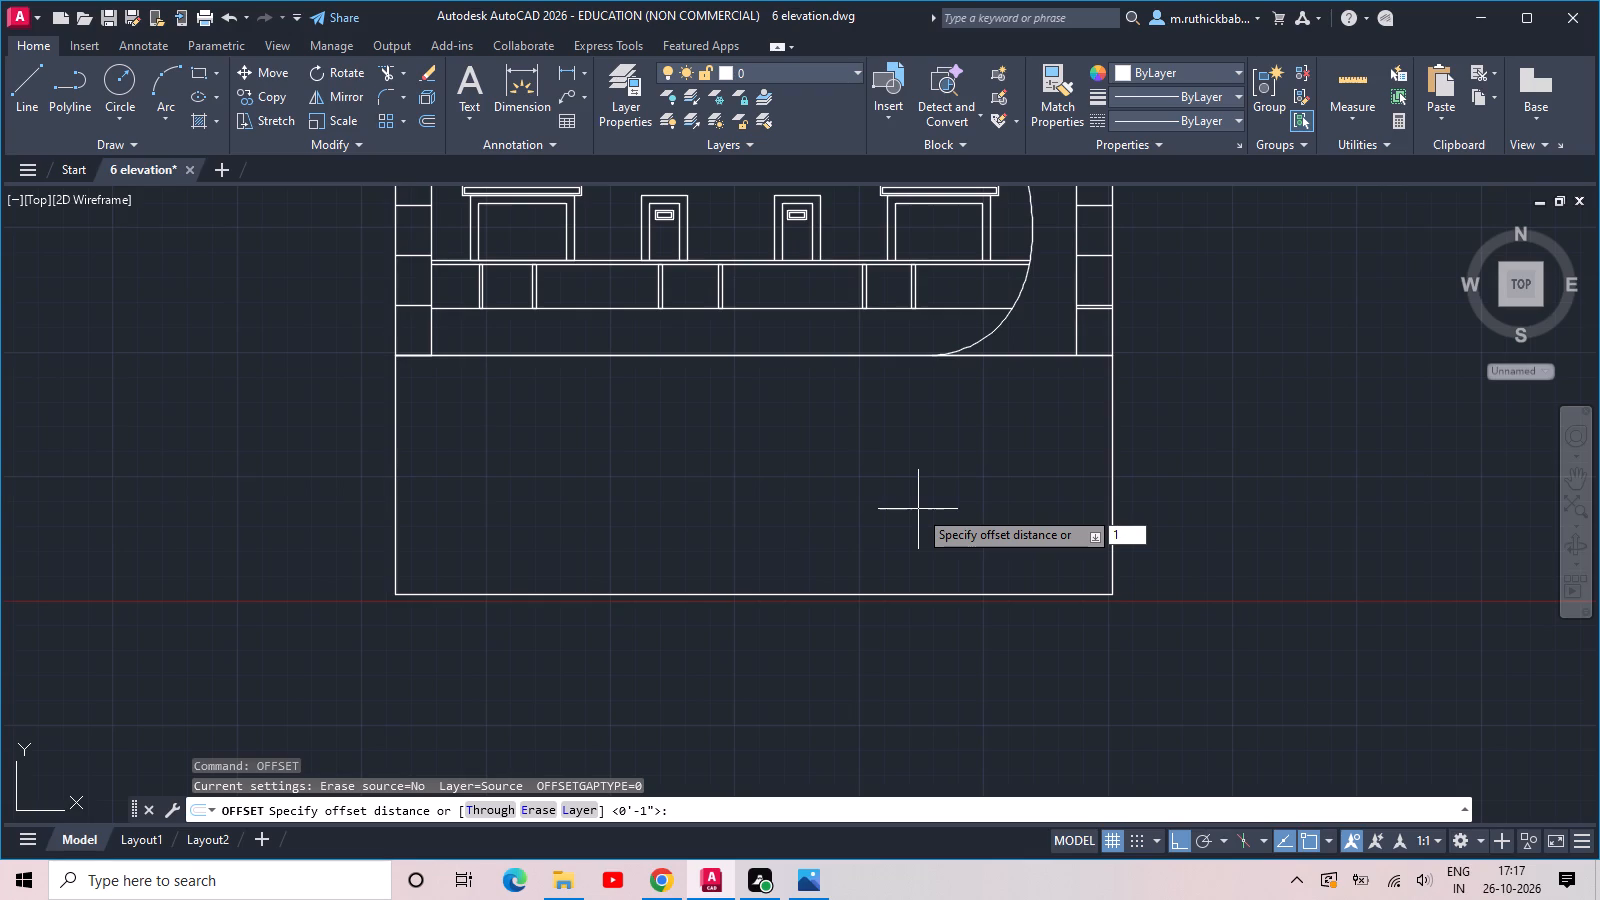
text(1')
key(Return)
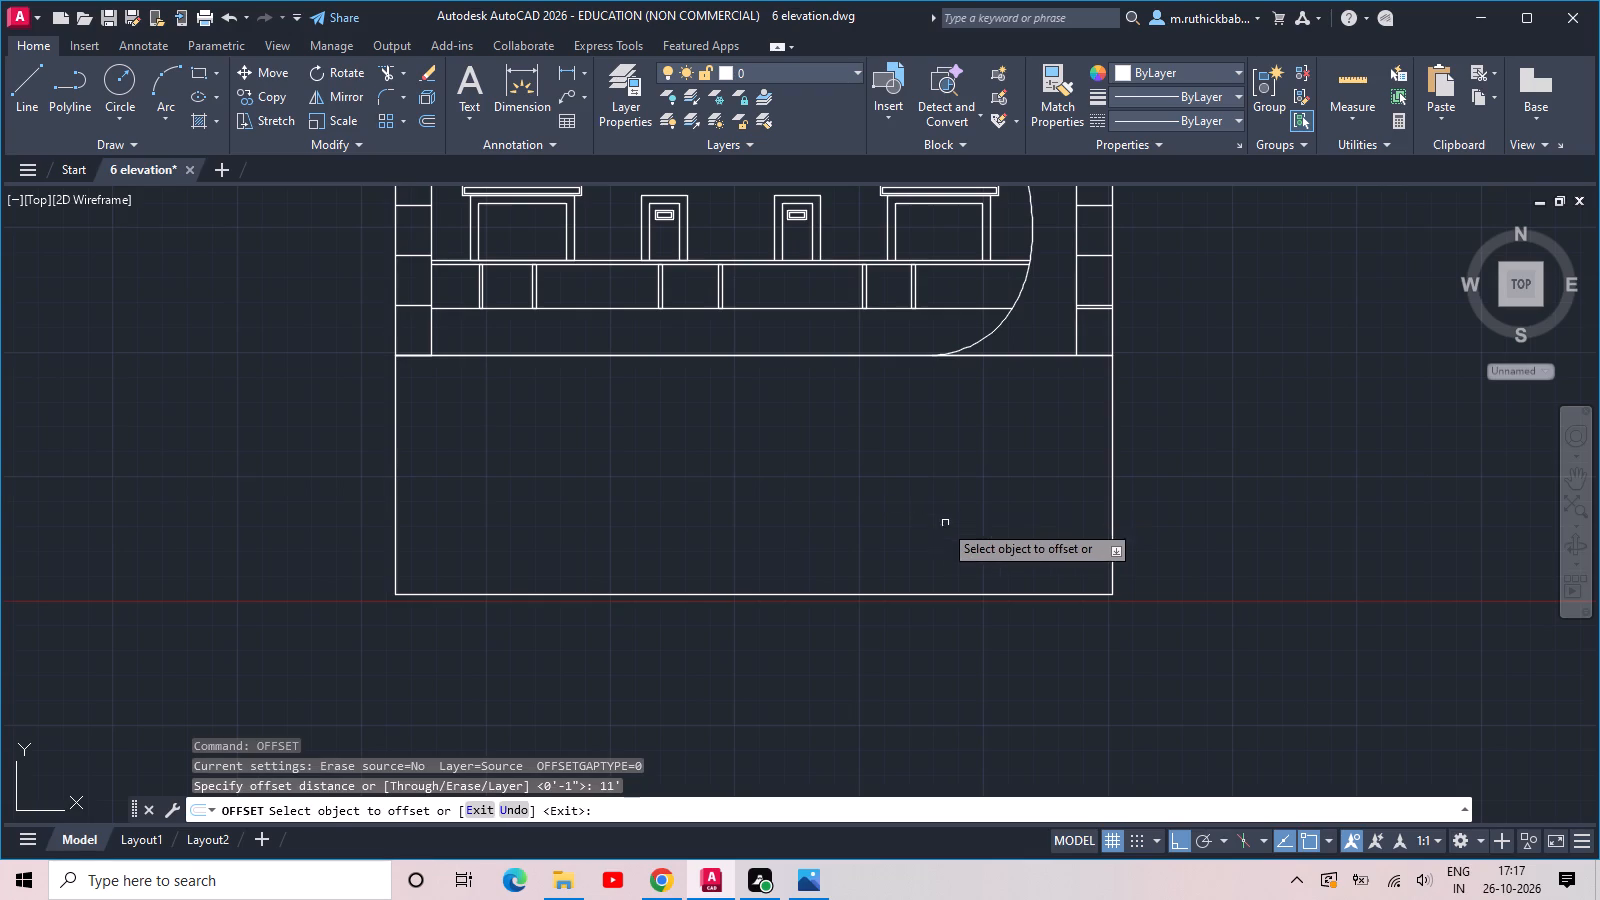
click(1110, 420)
click(984, 442)
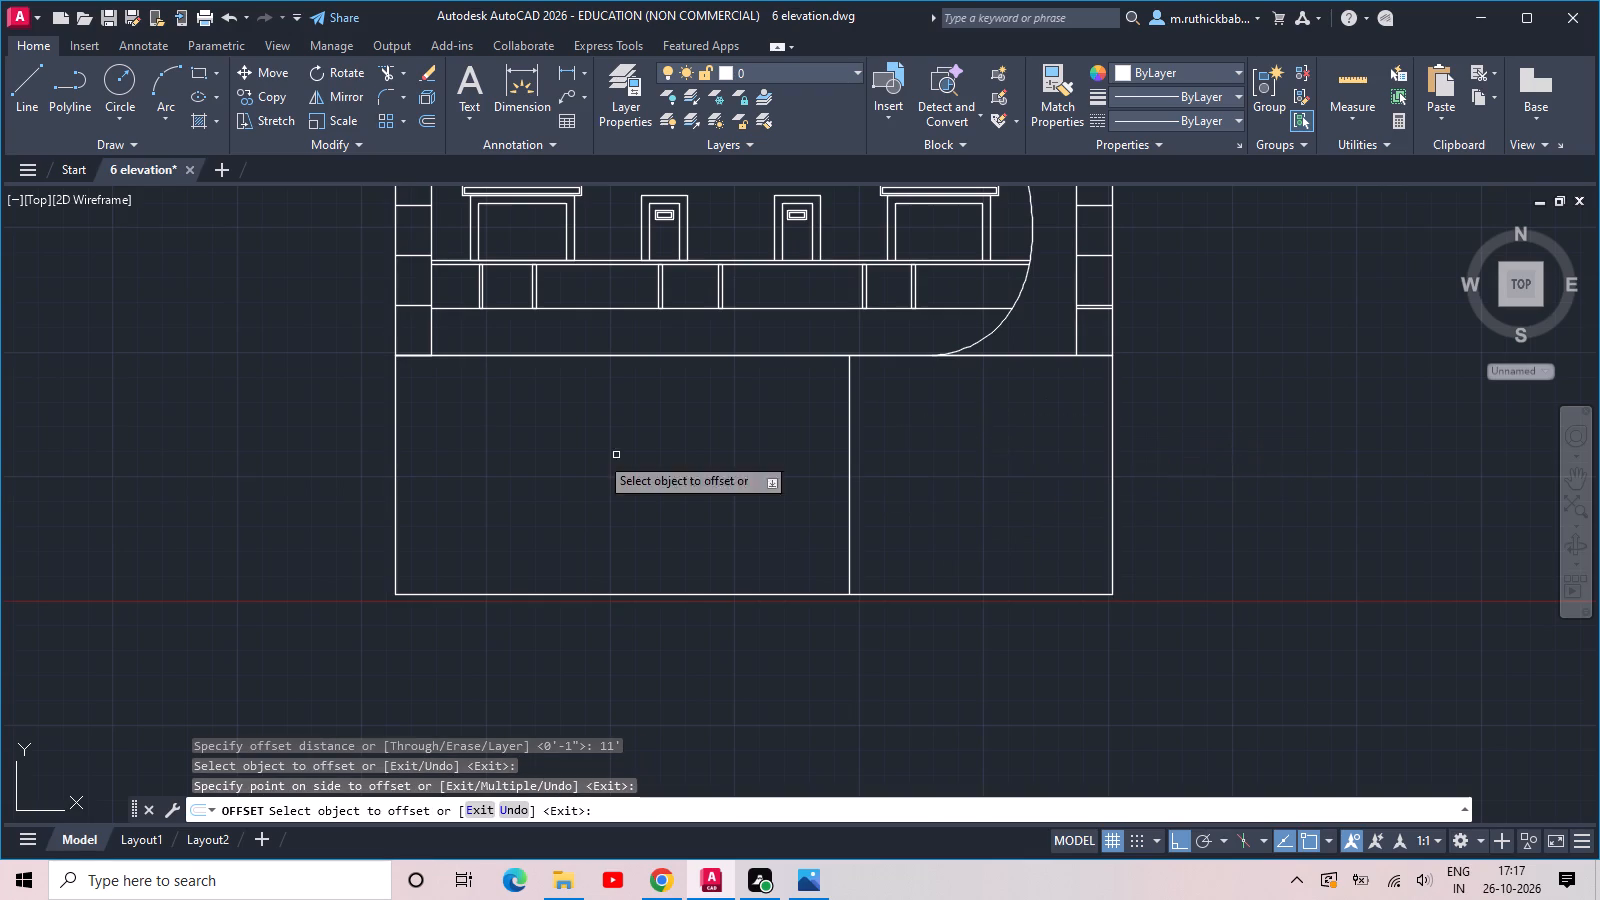
click(397, 475)
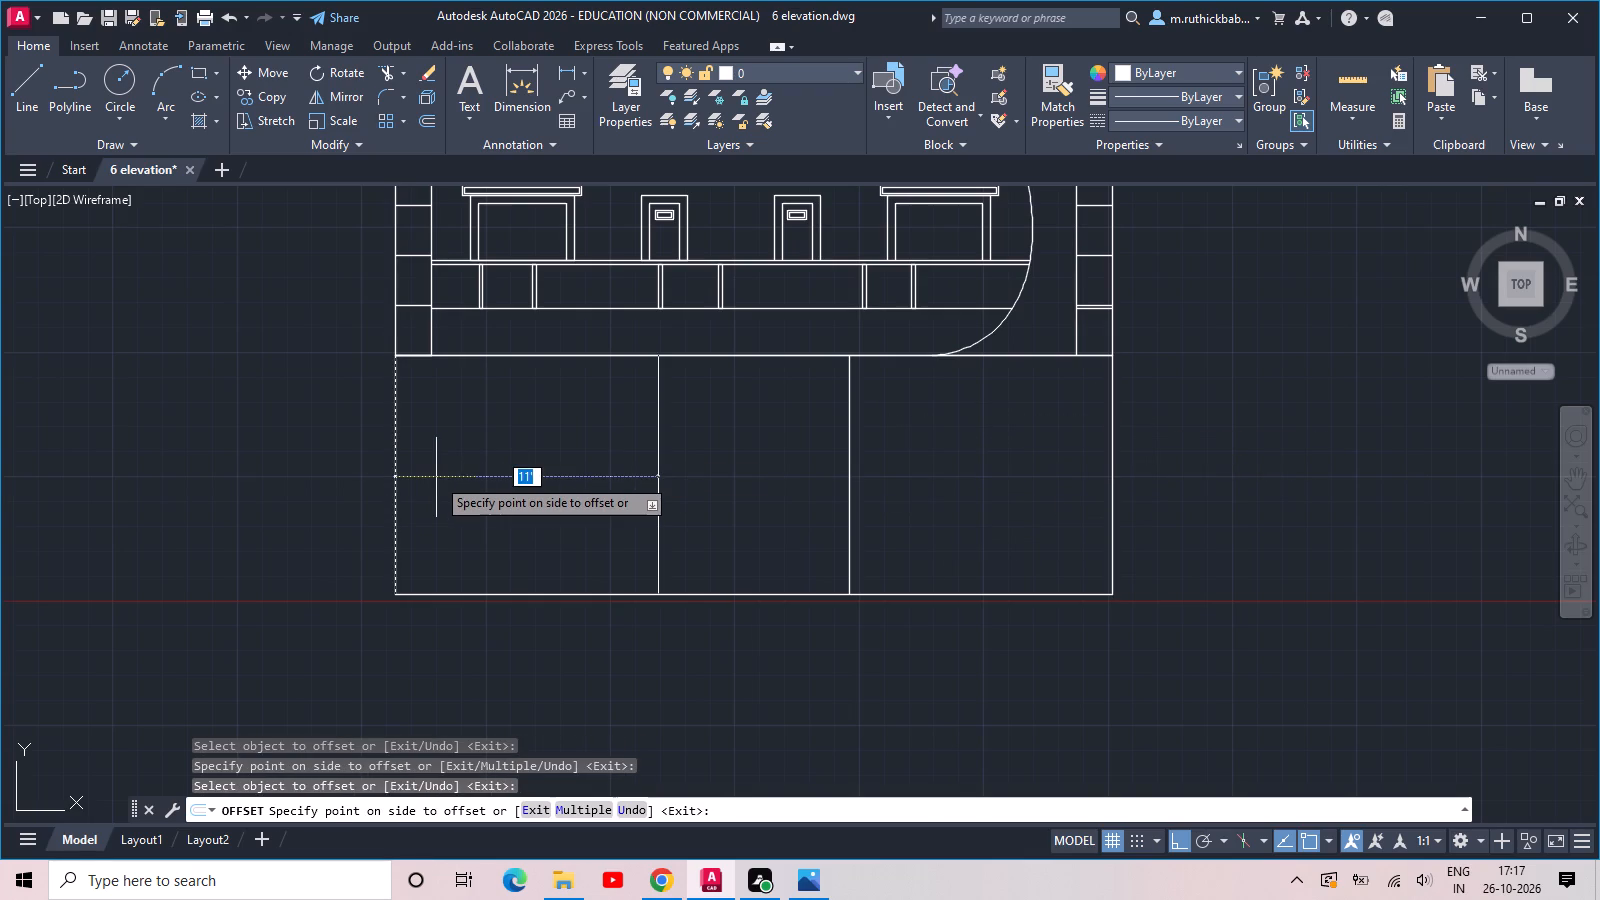
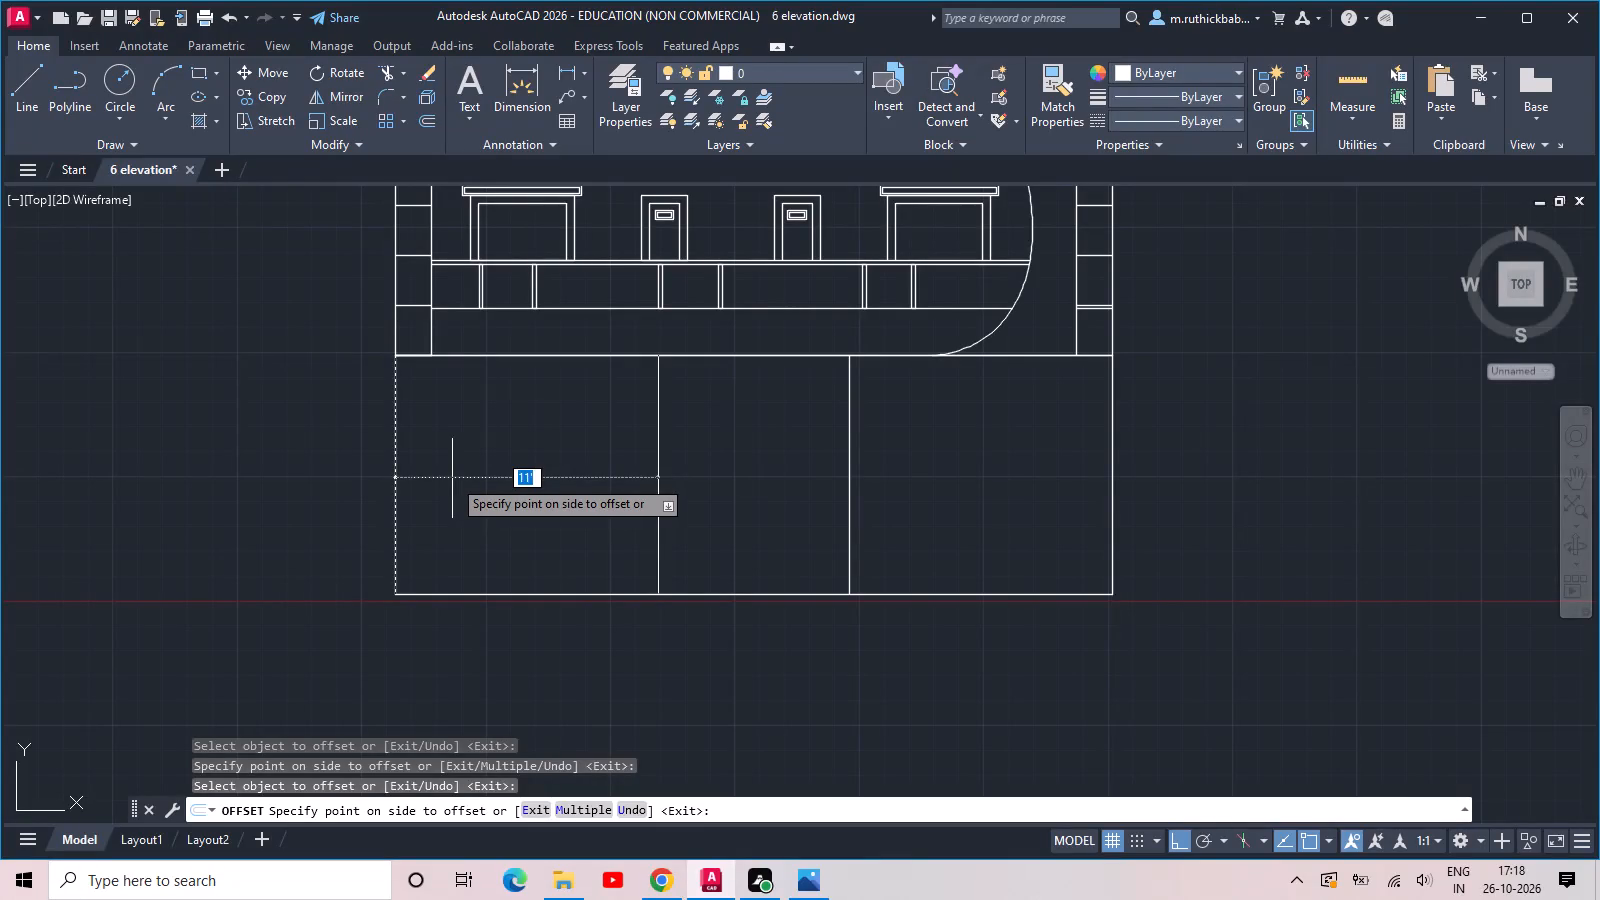
Place the 11' offset of the ground floor's left side line on its inner side.
click(452, 478)
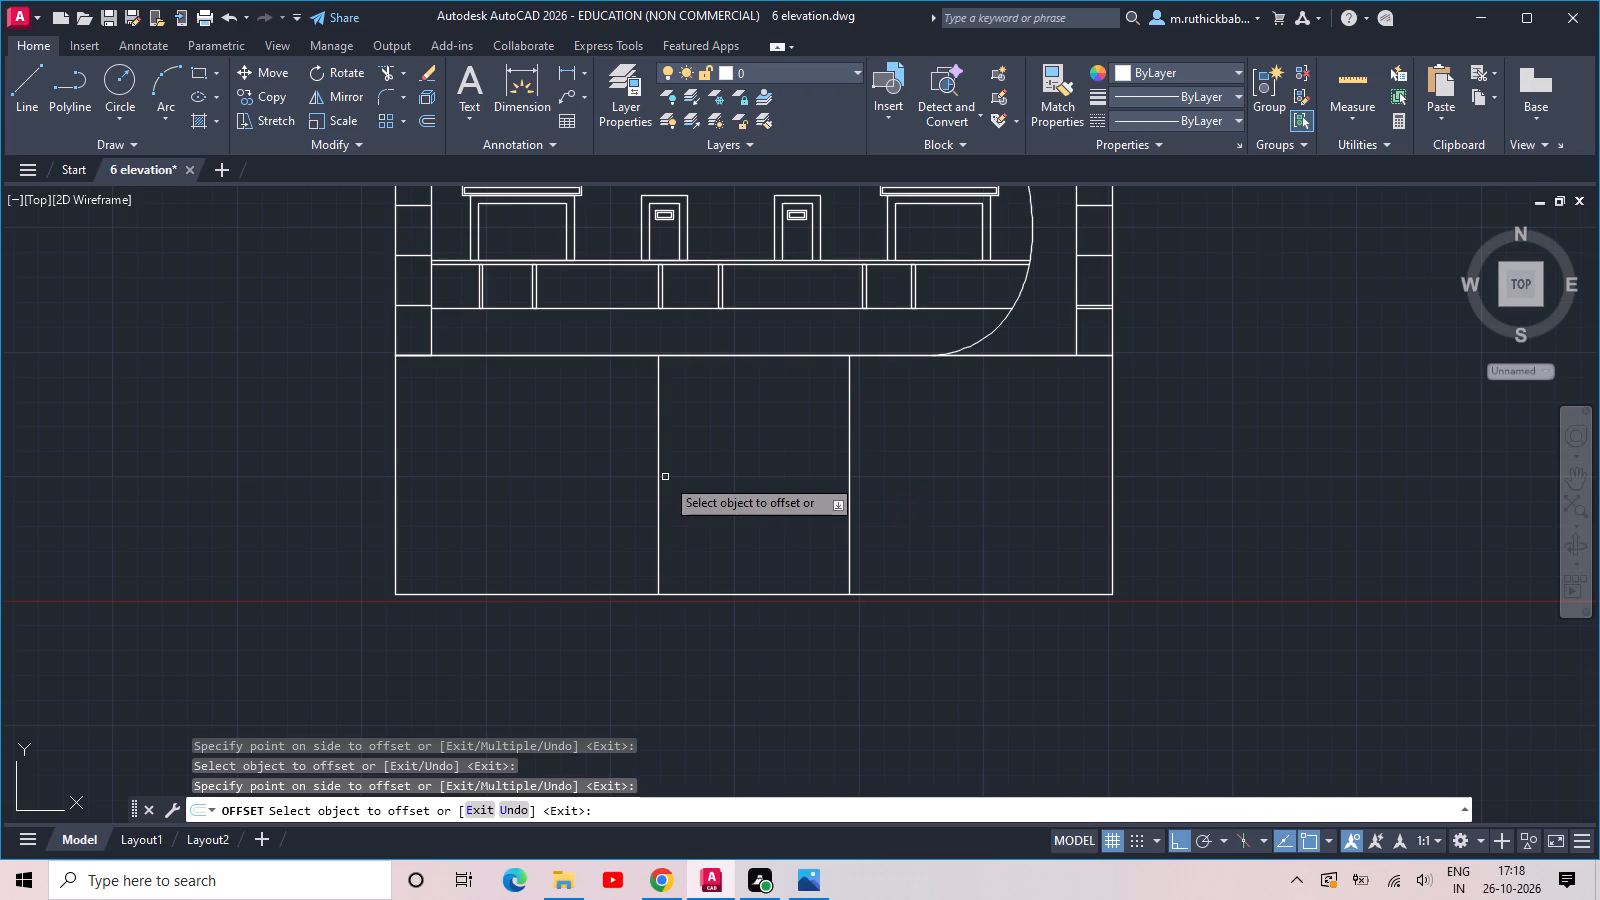
Offset the ground floor's top line 24" downward.
scroll(686, 432, up, 1)
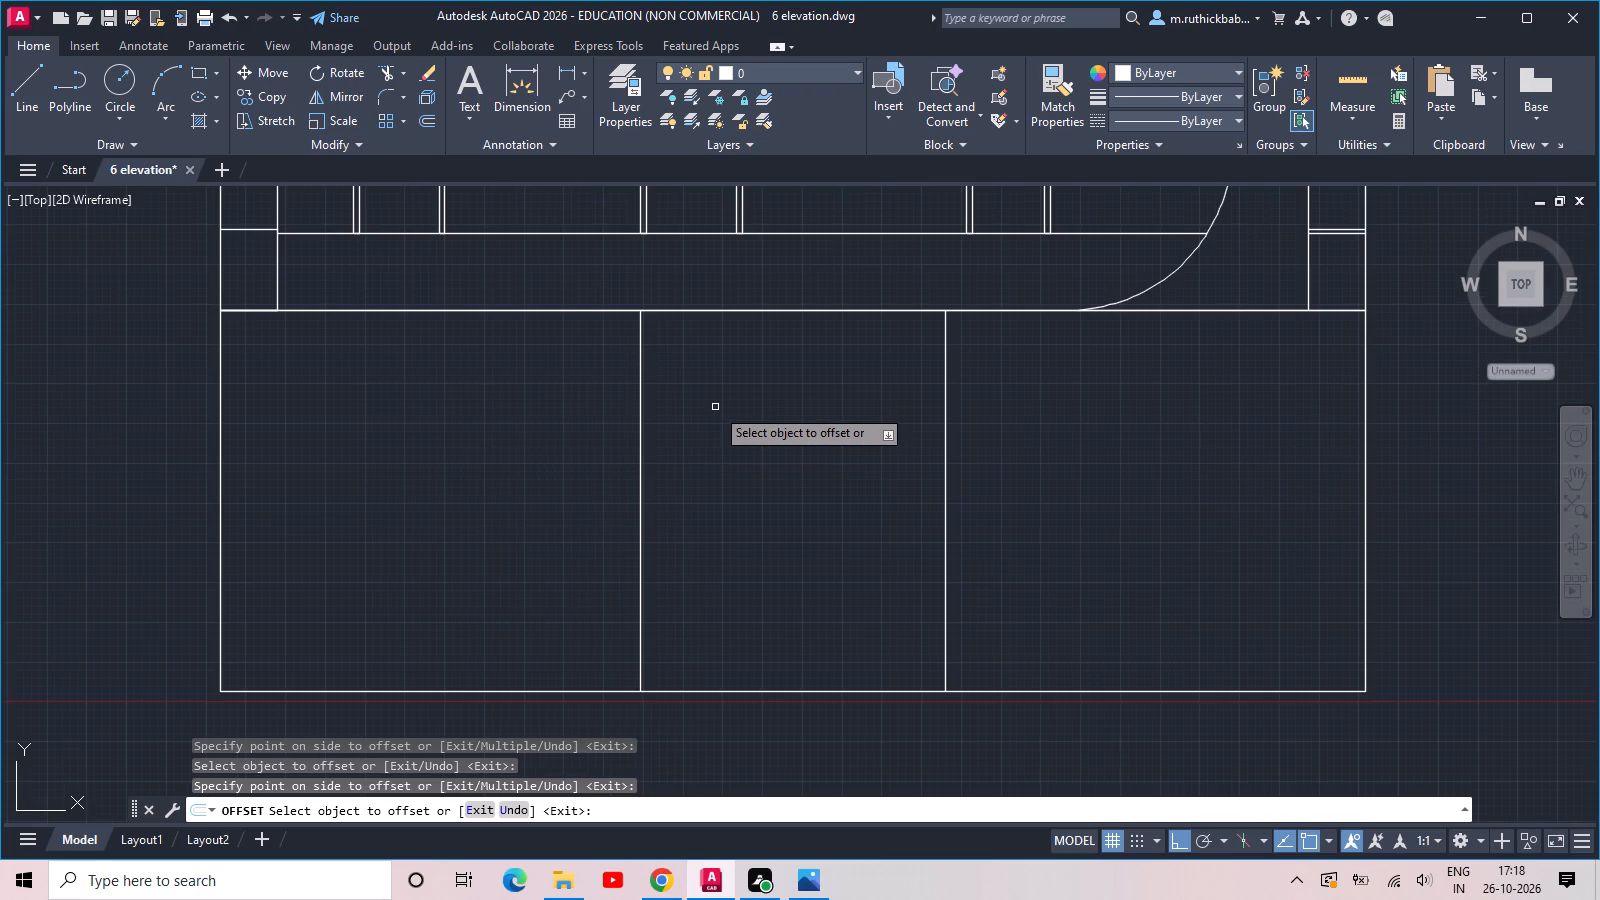
click(708, 310)
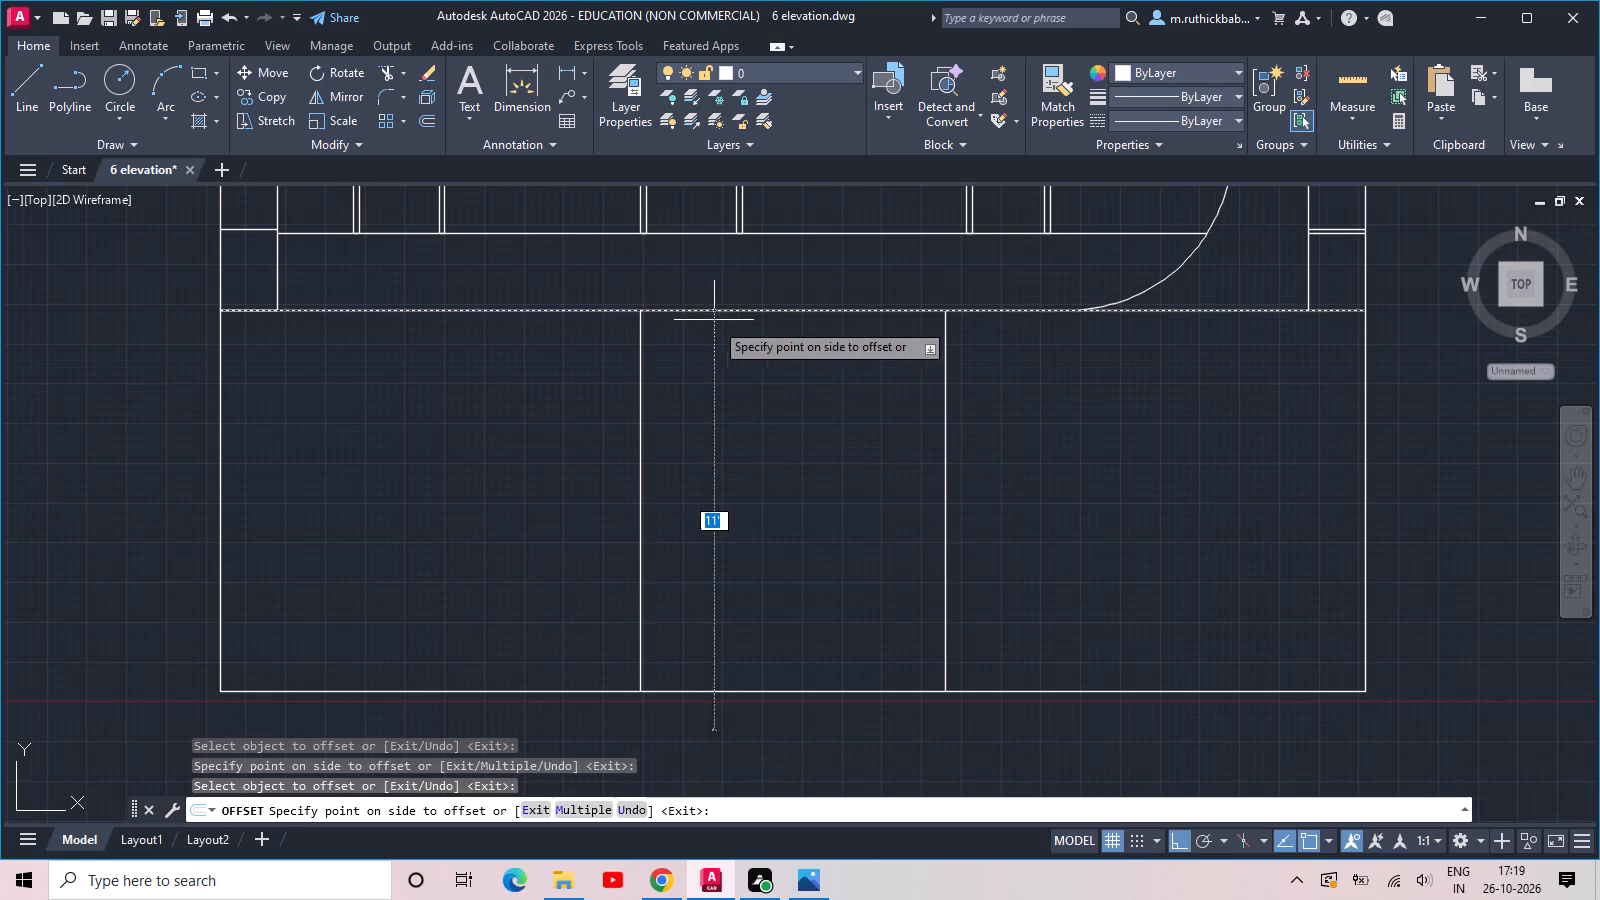
text(24)
key(space)
key(Escape)
key(Escape)
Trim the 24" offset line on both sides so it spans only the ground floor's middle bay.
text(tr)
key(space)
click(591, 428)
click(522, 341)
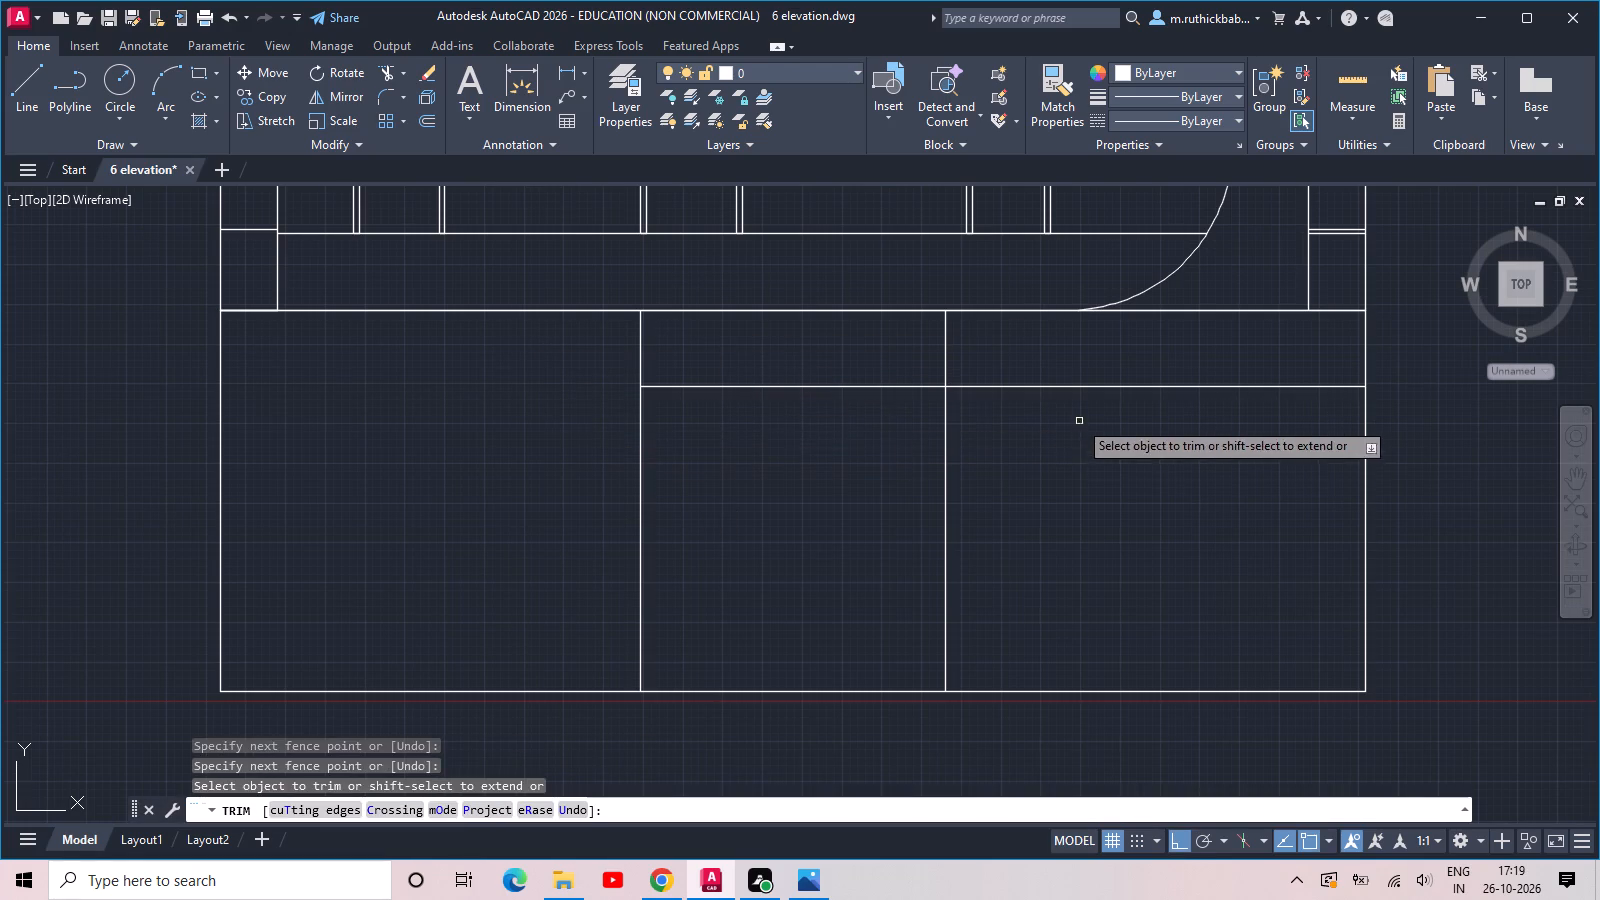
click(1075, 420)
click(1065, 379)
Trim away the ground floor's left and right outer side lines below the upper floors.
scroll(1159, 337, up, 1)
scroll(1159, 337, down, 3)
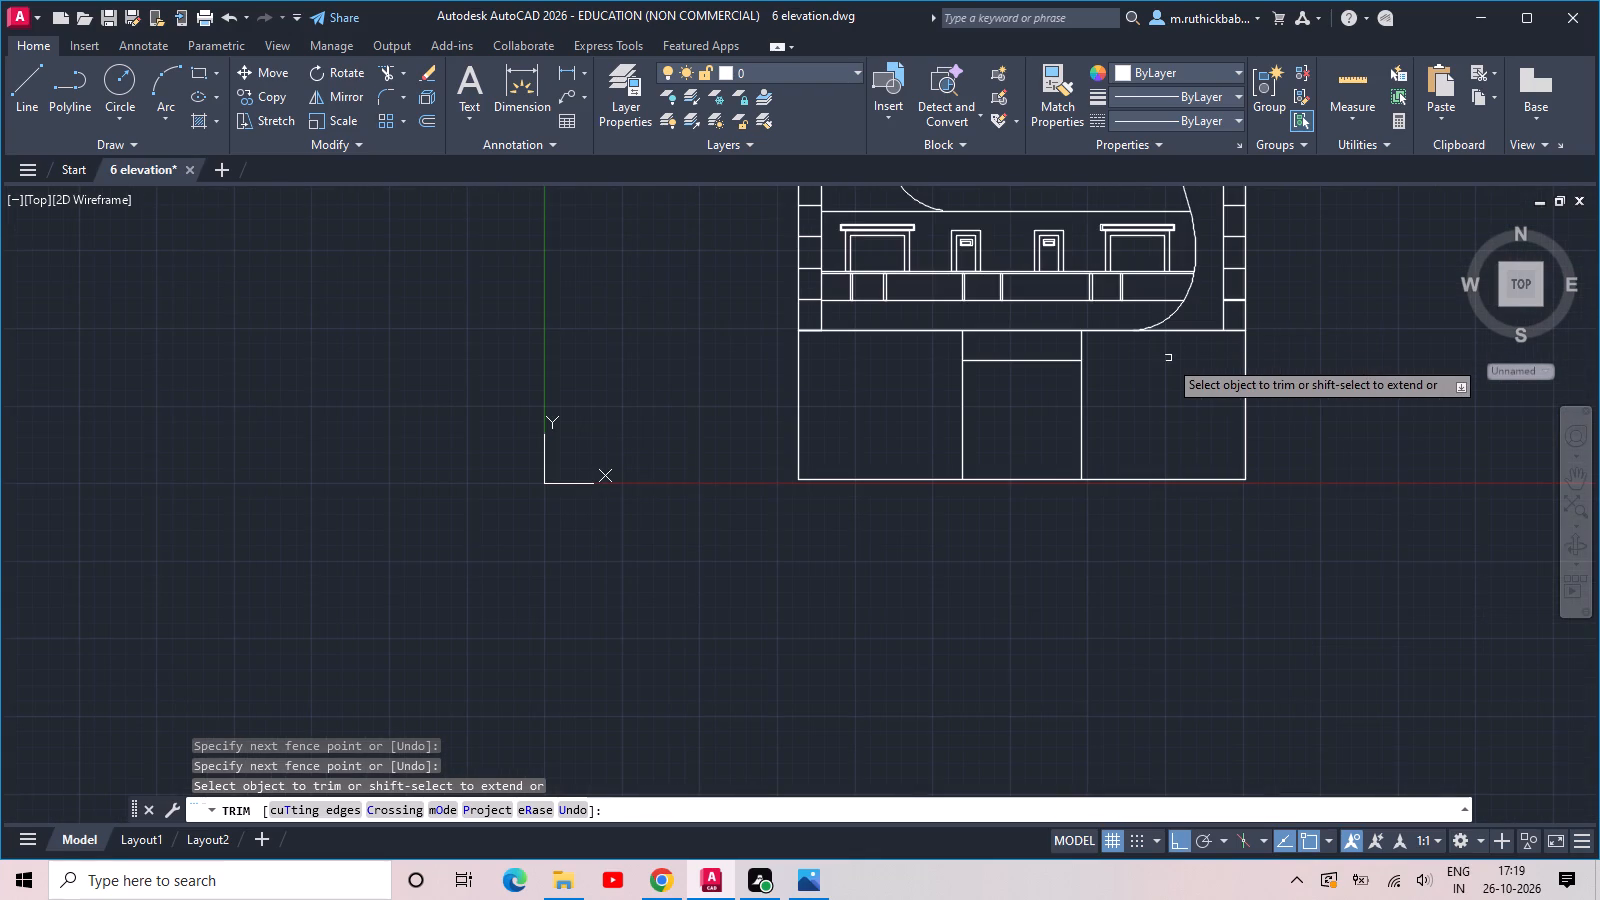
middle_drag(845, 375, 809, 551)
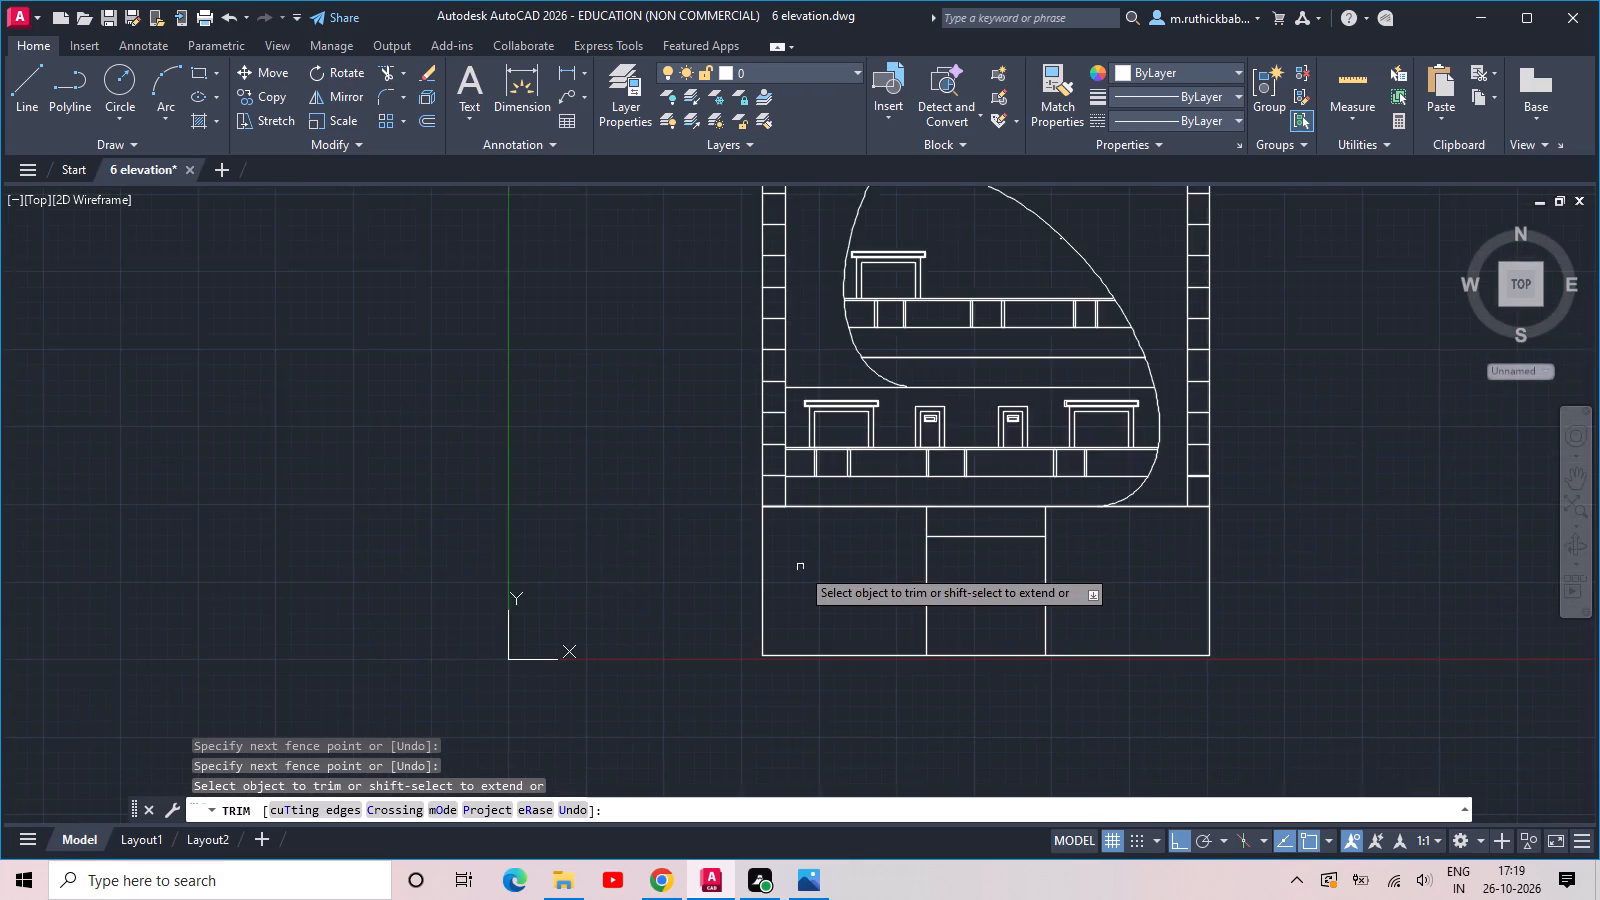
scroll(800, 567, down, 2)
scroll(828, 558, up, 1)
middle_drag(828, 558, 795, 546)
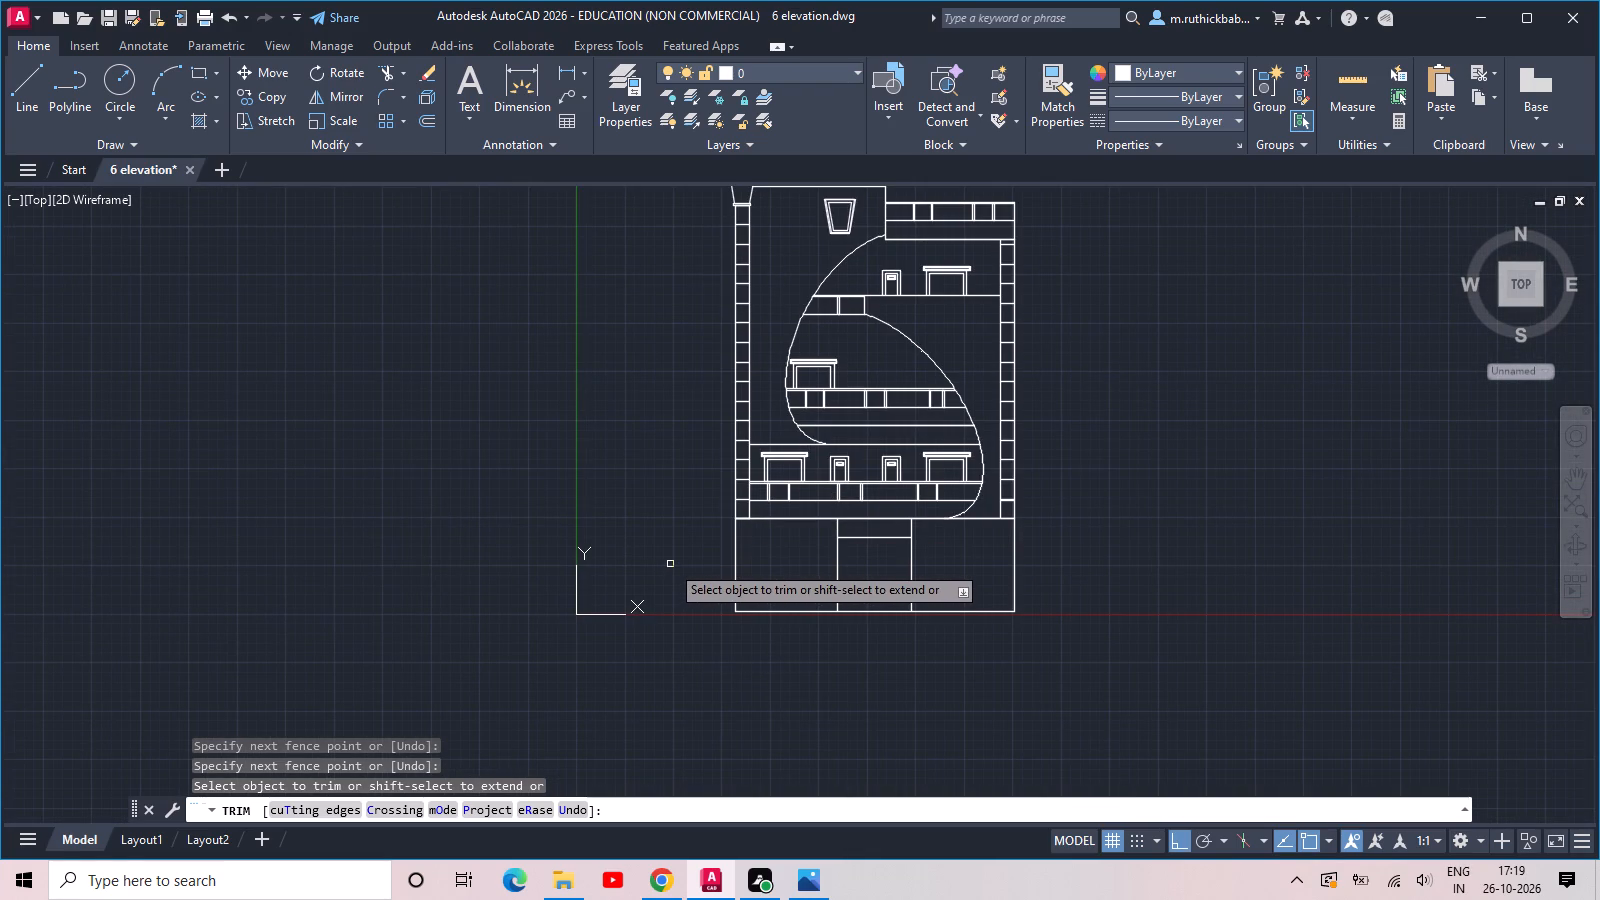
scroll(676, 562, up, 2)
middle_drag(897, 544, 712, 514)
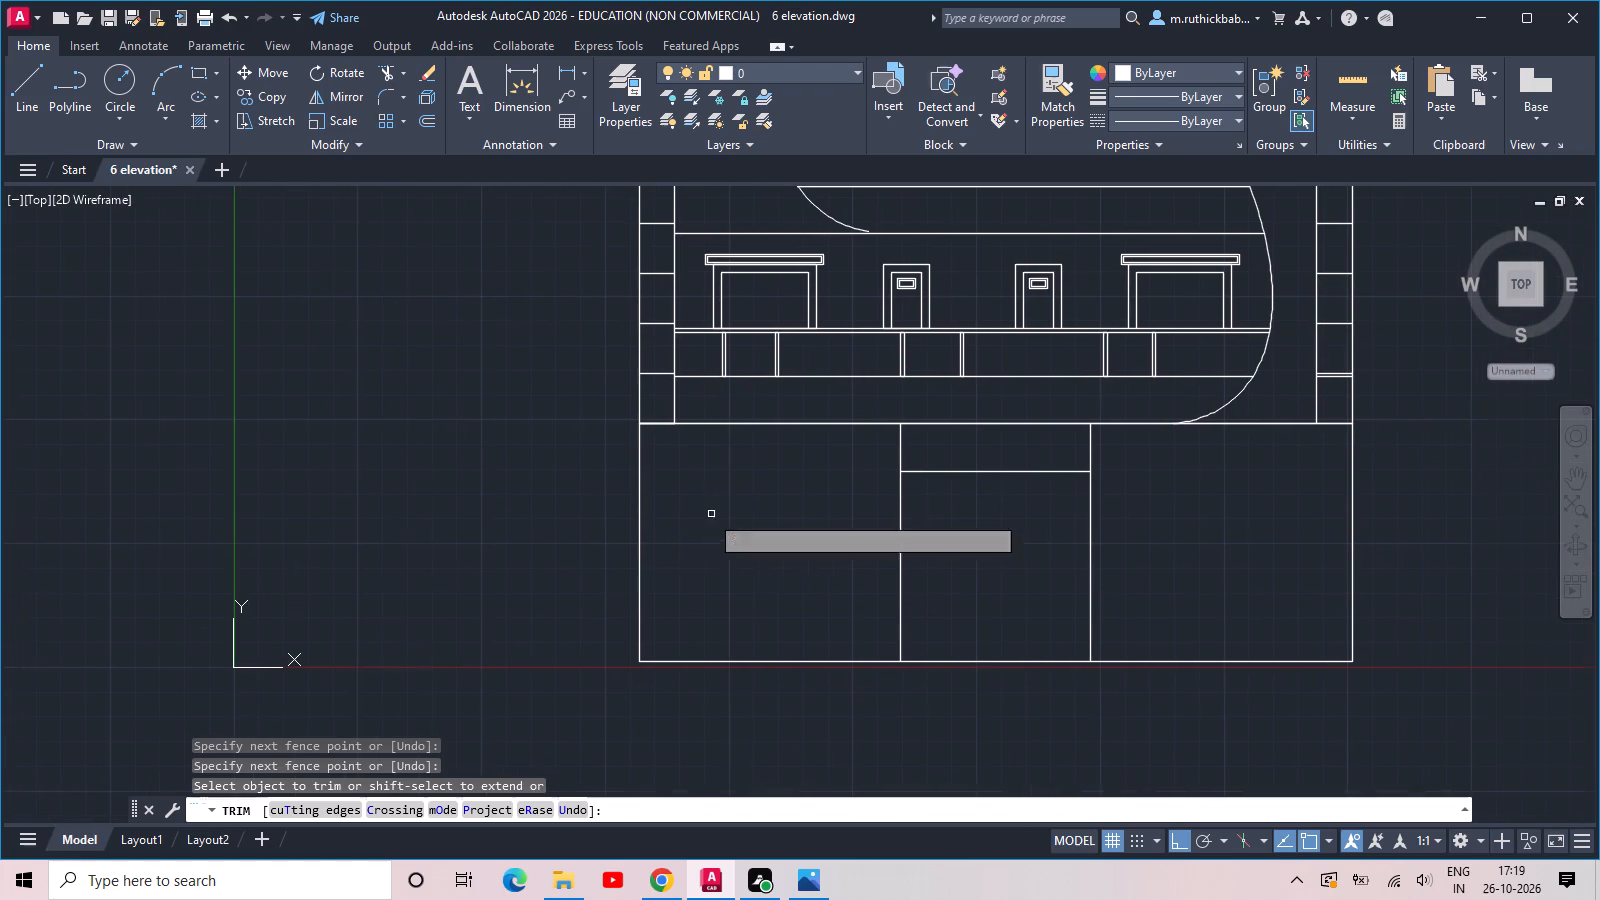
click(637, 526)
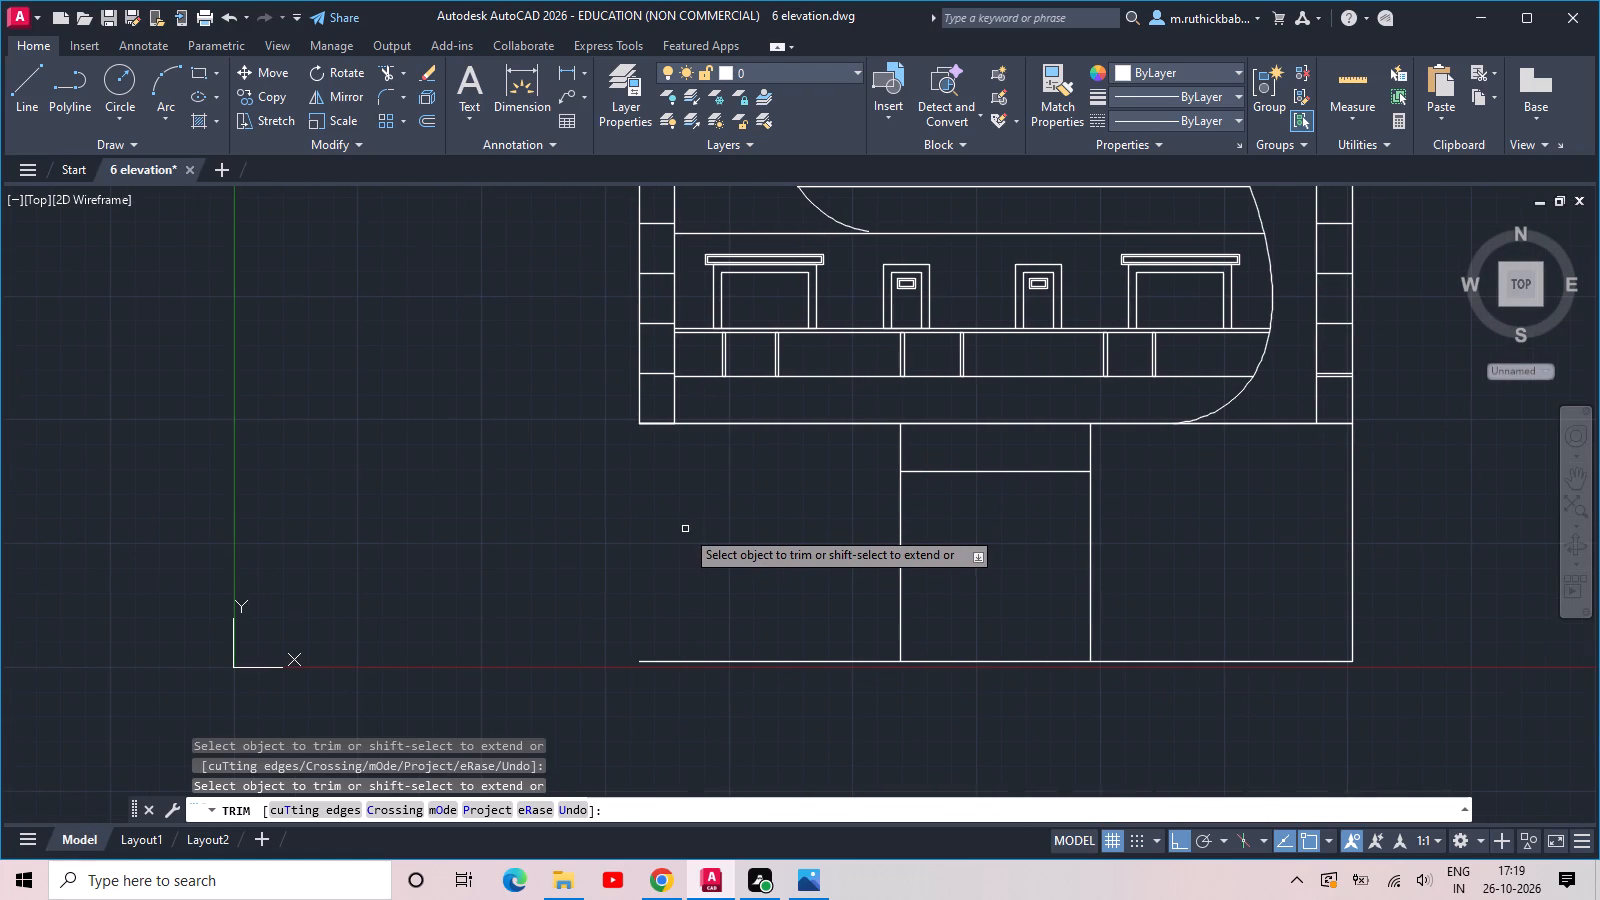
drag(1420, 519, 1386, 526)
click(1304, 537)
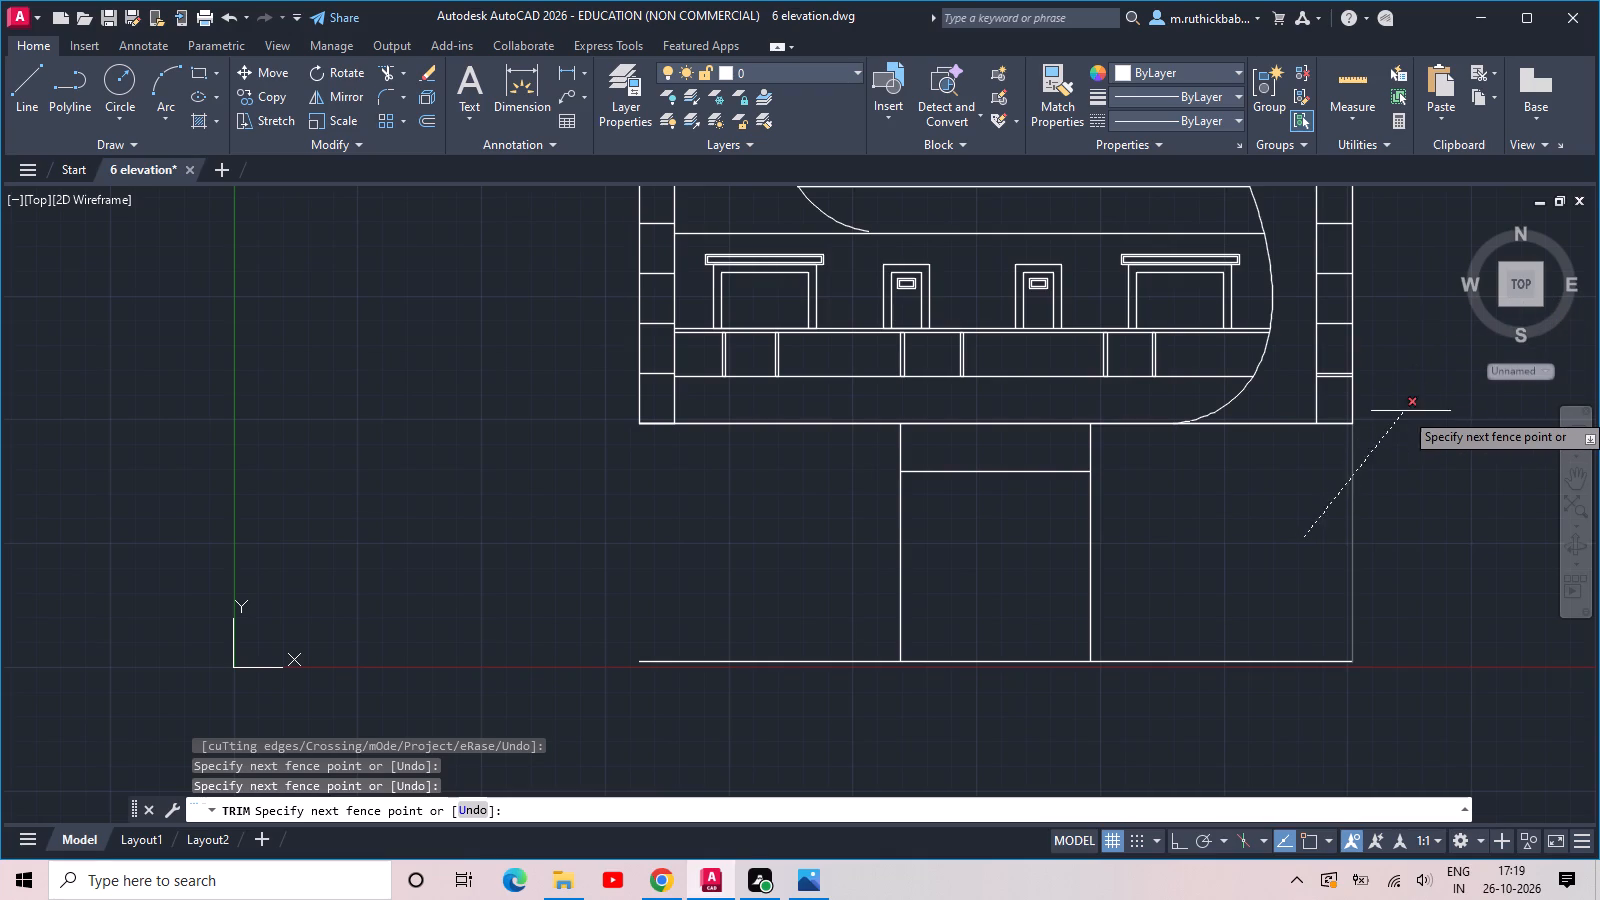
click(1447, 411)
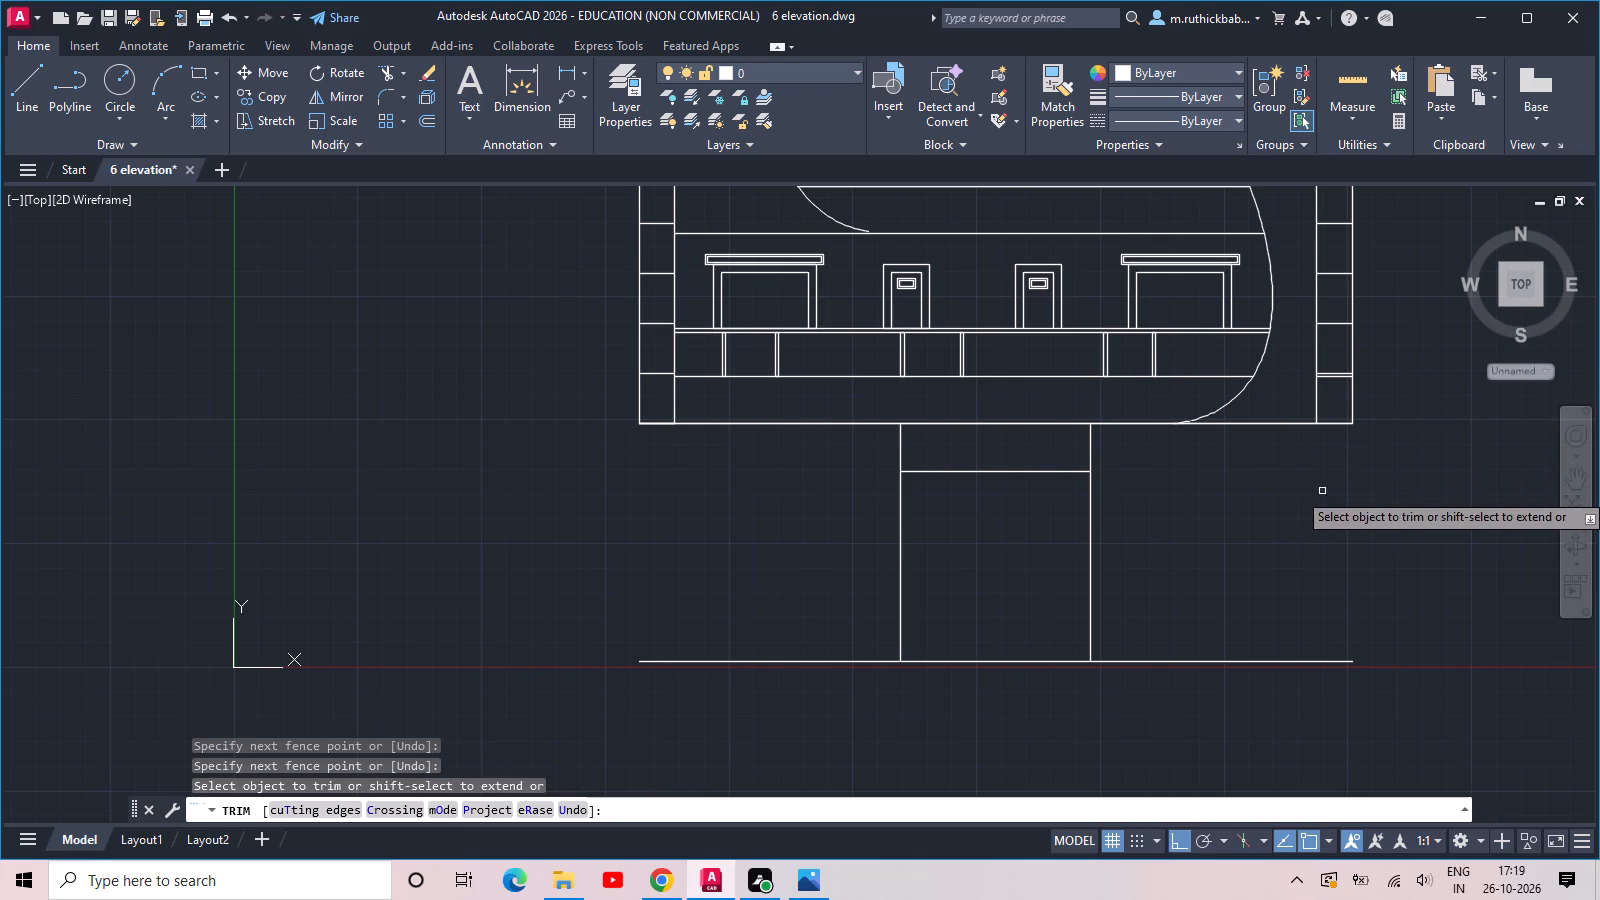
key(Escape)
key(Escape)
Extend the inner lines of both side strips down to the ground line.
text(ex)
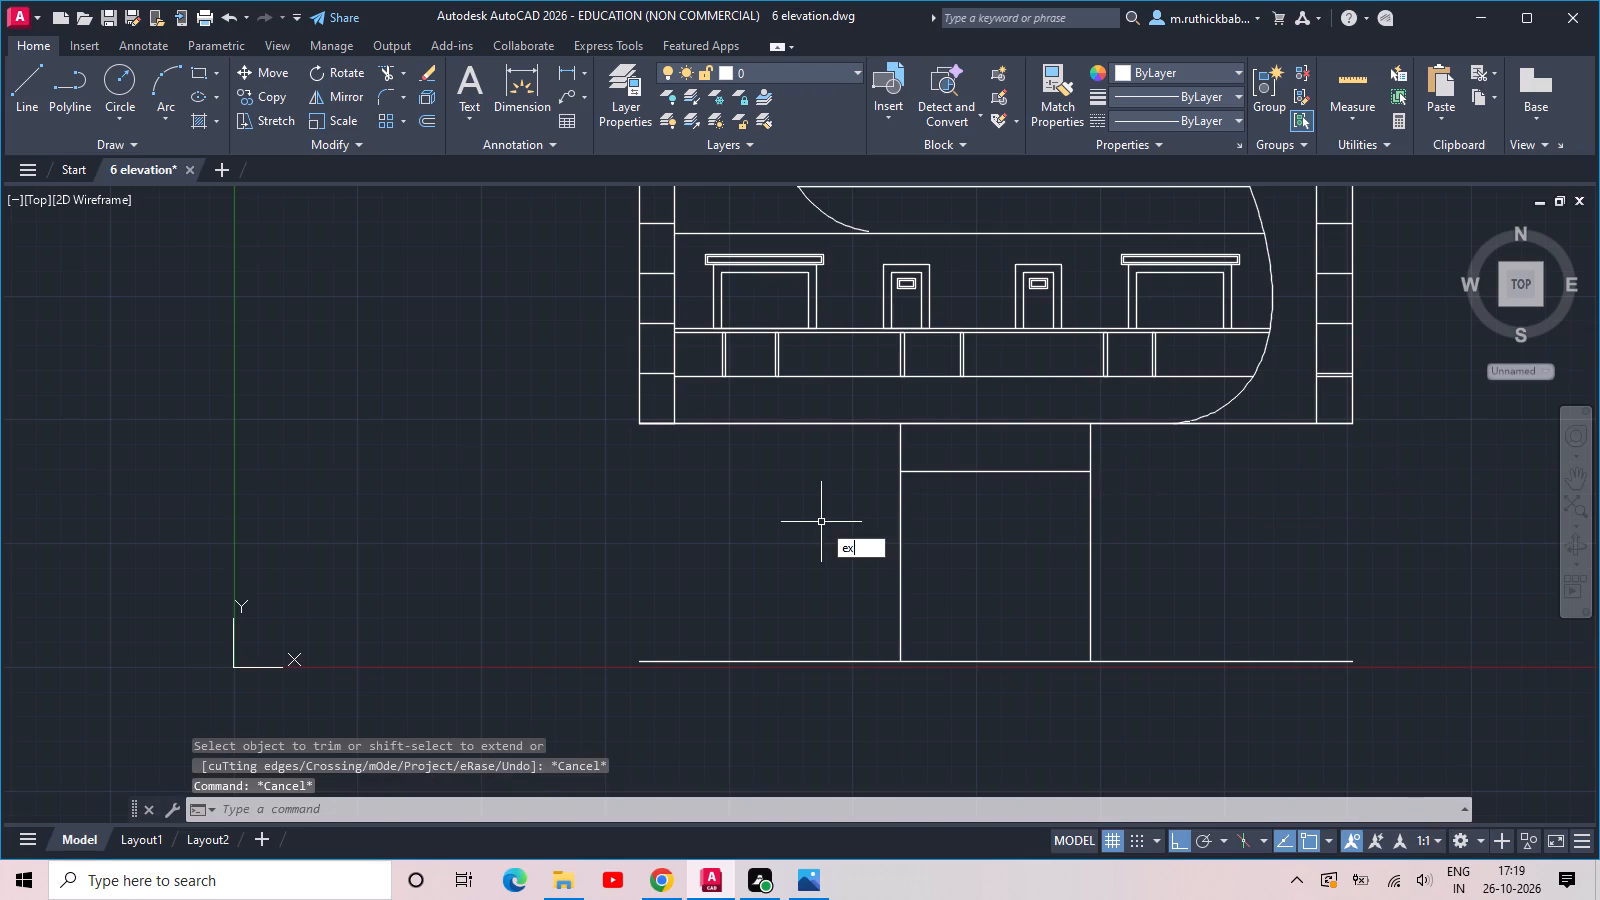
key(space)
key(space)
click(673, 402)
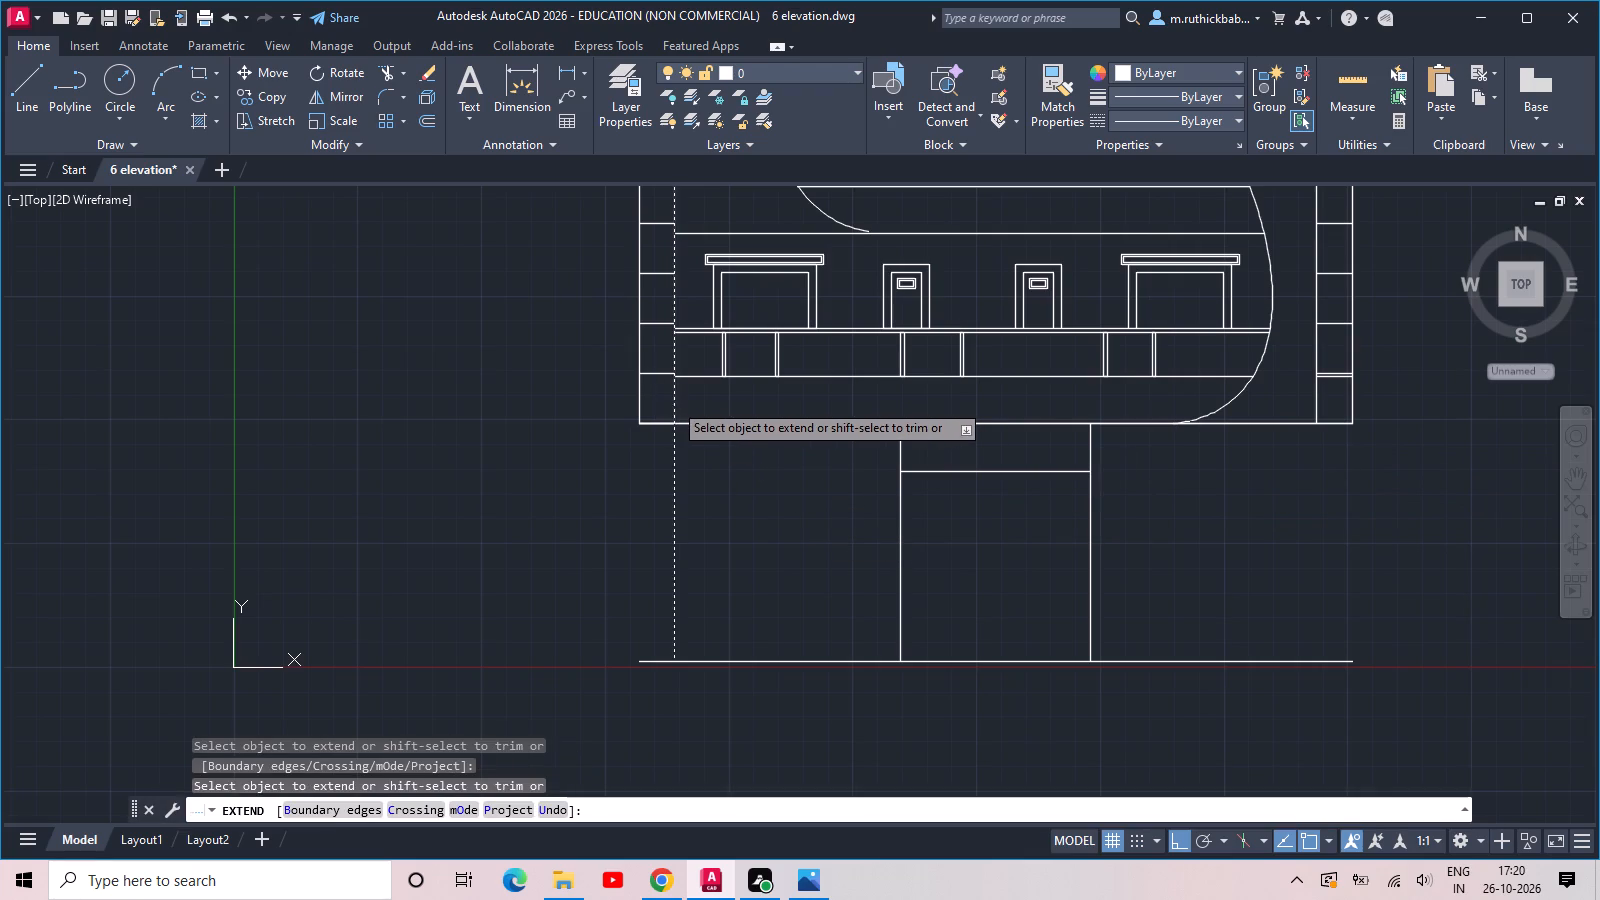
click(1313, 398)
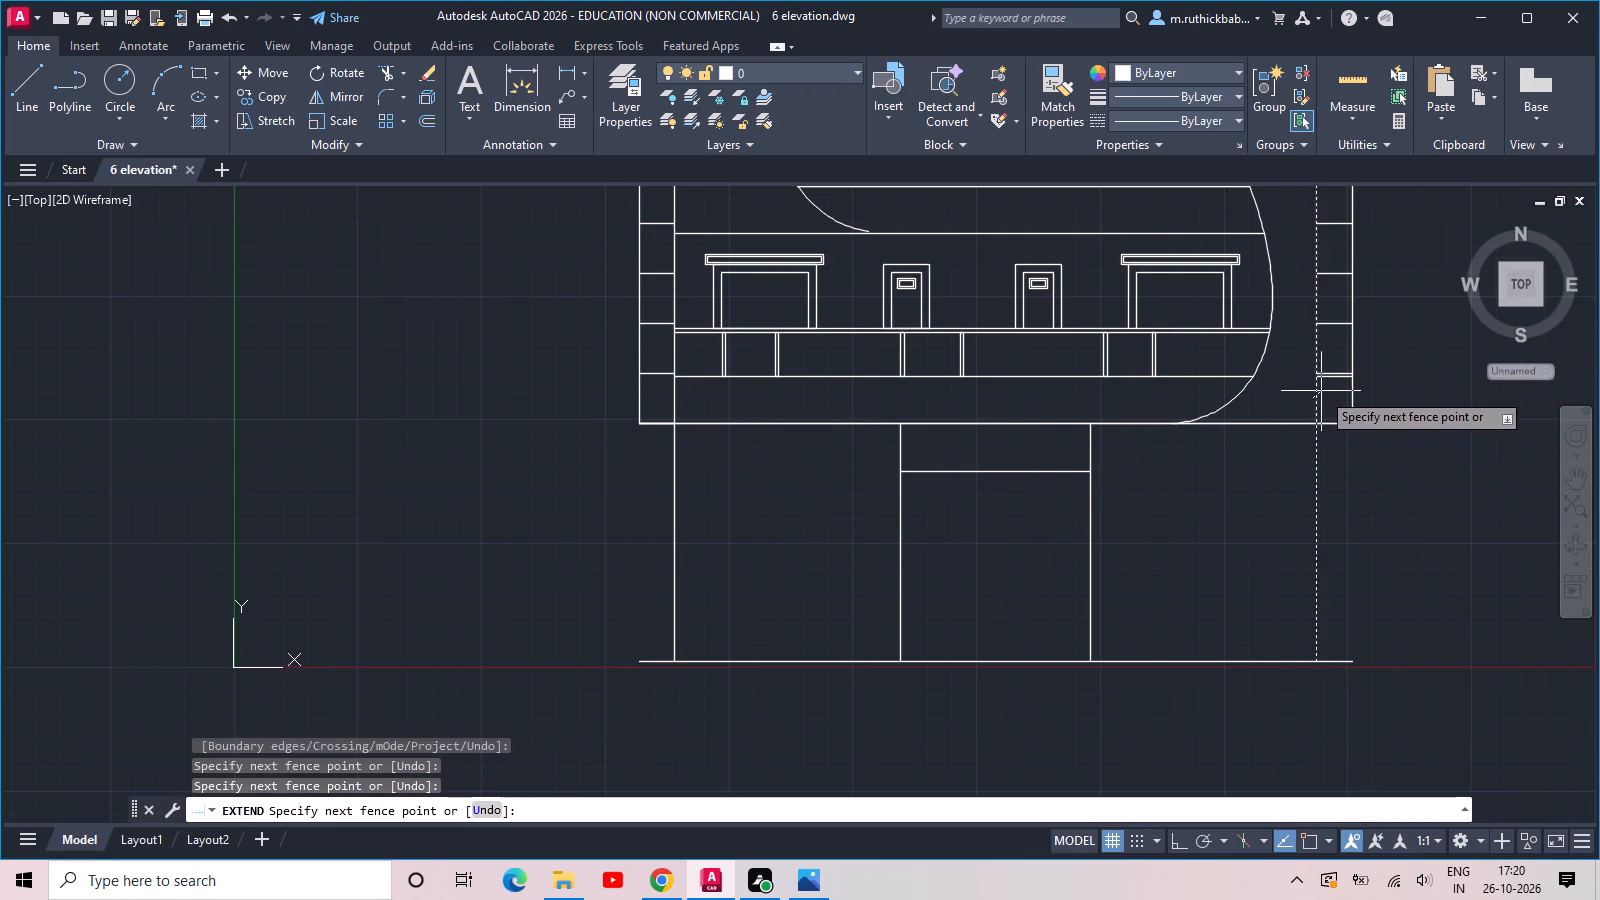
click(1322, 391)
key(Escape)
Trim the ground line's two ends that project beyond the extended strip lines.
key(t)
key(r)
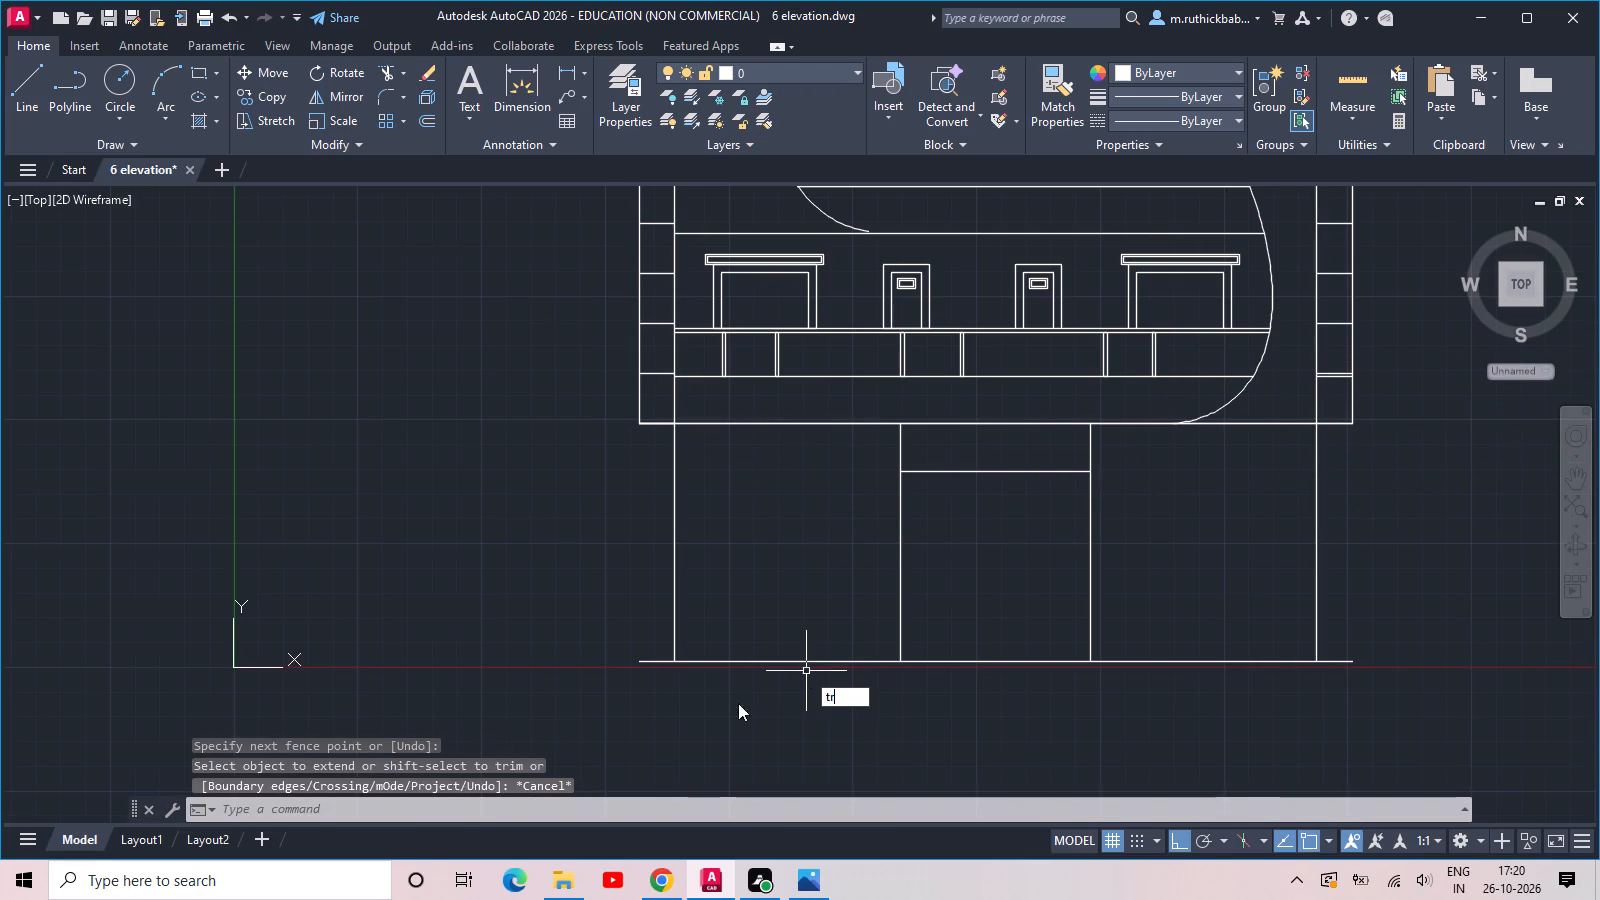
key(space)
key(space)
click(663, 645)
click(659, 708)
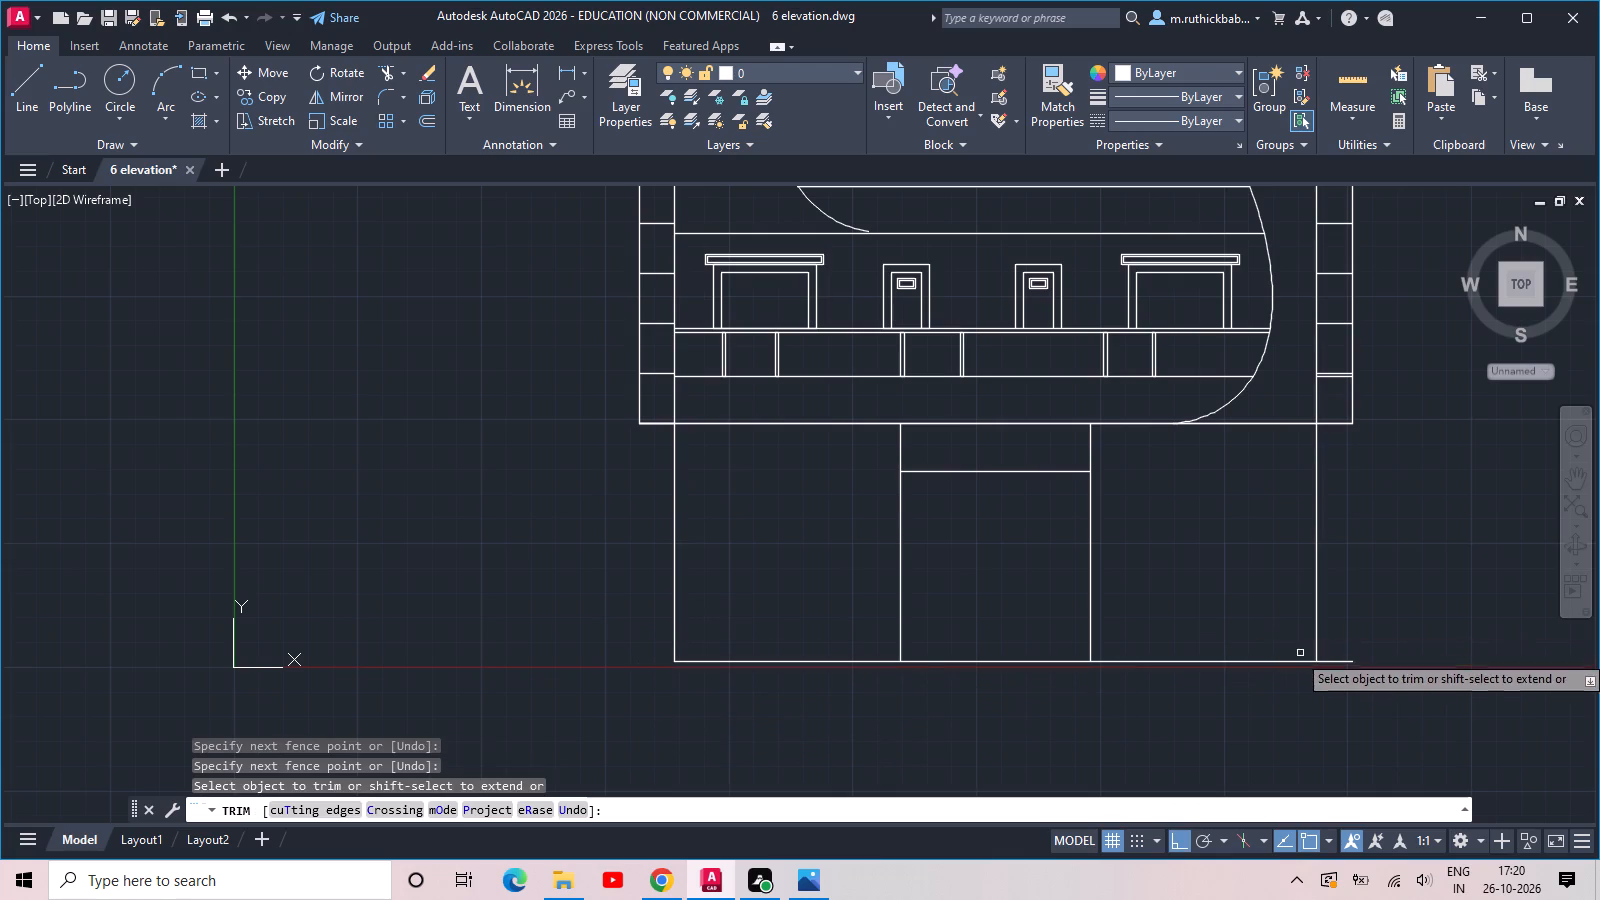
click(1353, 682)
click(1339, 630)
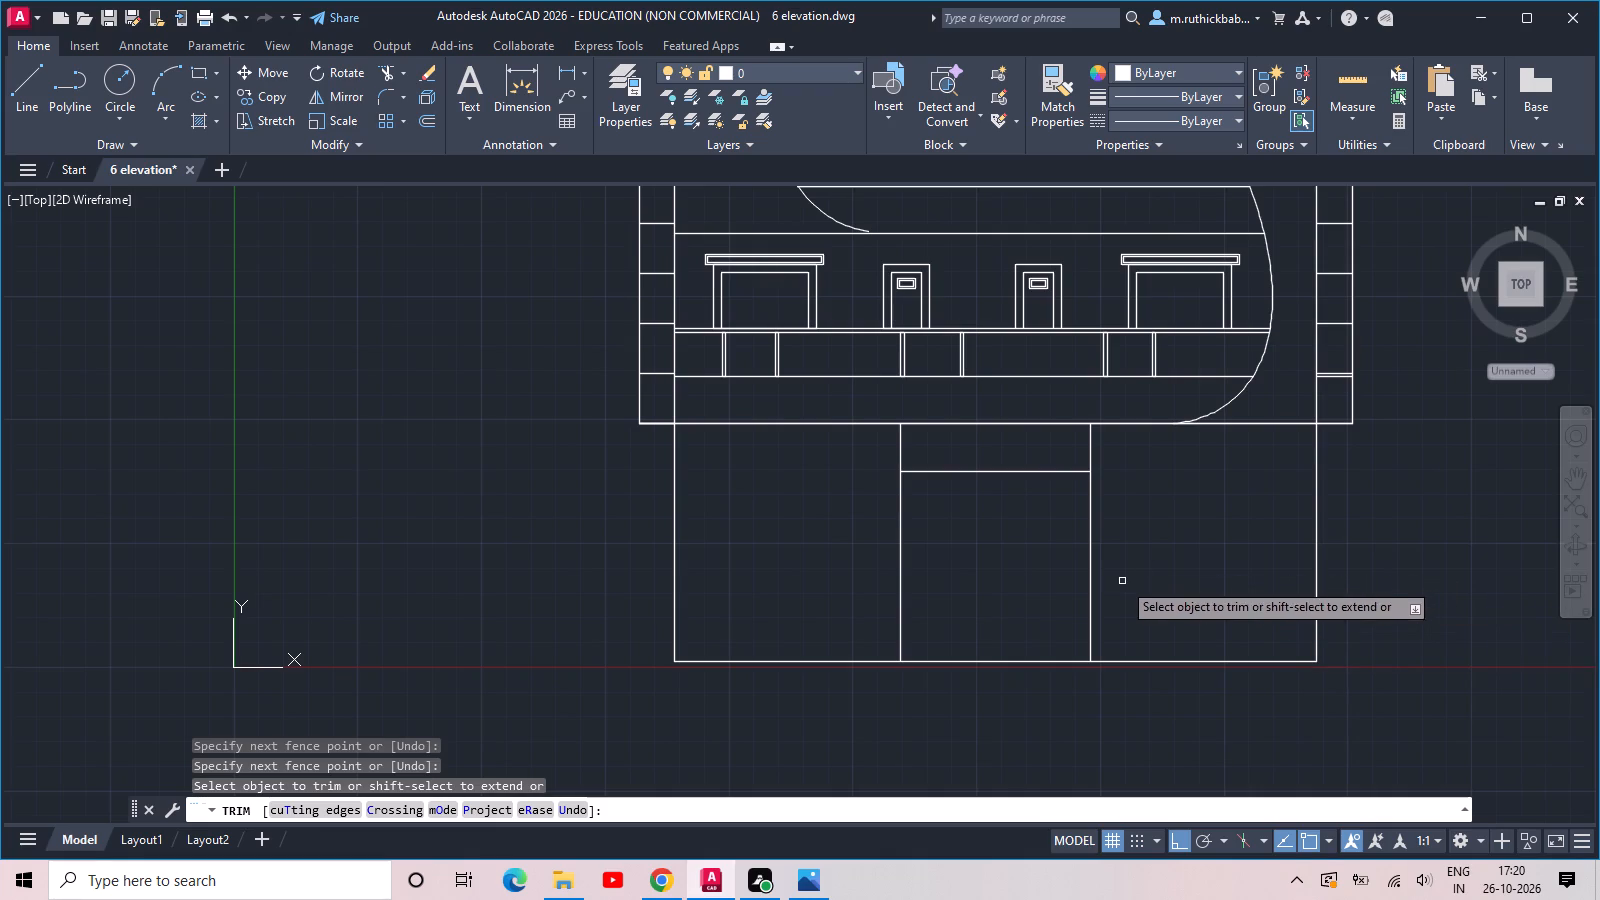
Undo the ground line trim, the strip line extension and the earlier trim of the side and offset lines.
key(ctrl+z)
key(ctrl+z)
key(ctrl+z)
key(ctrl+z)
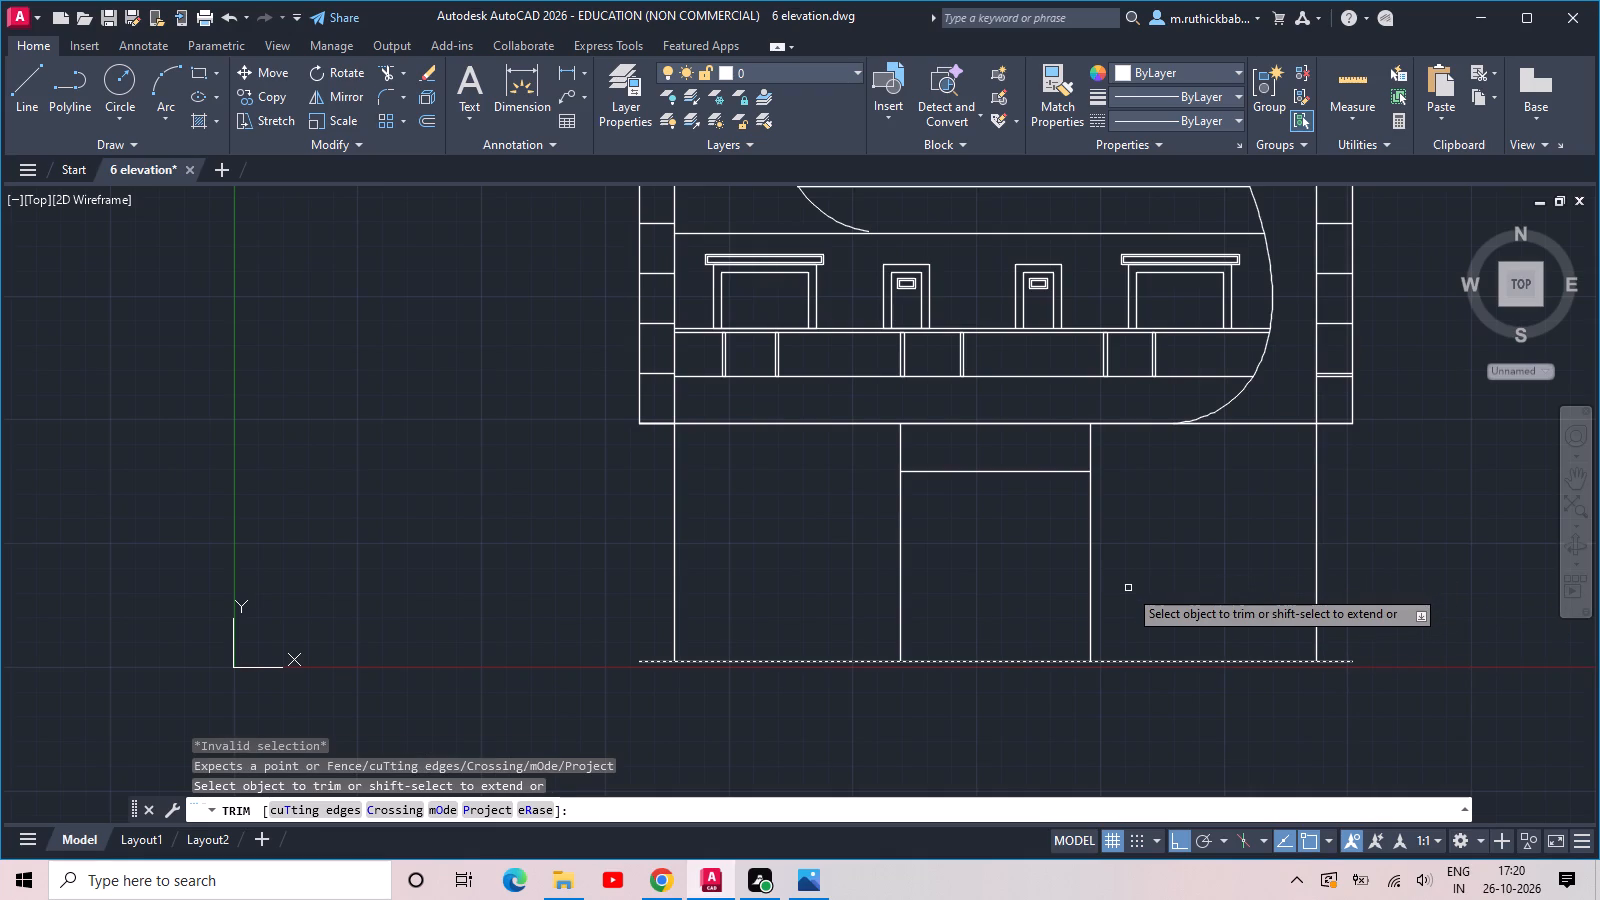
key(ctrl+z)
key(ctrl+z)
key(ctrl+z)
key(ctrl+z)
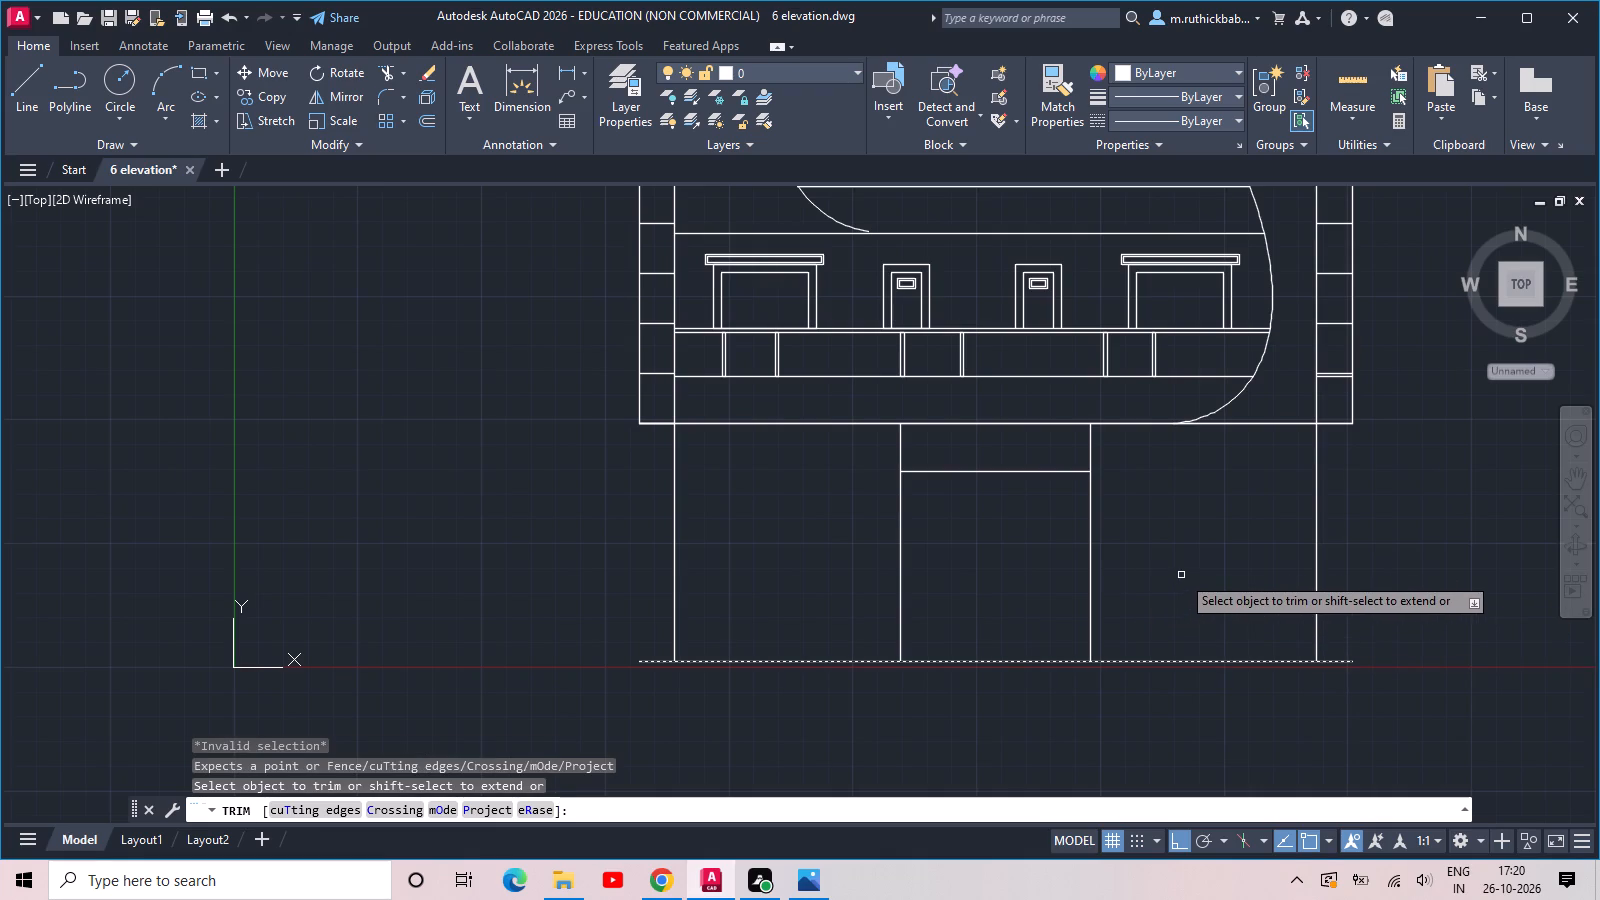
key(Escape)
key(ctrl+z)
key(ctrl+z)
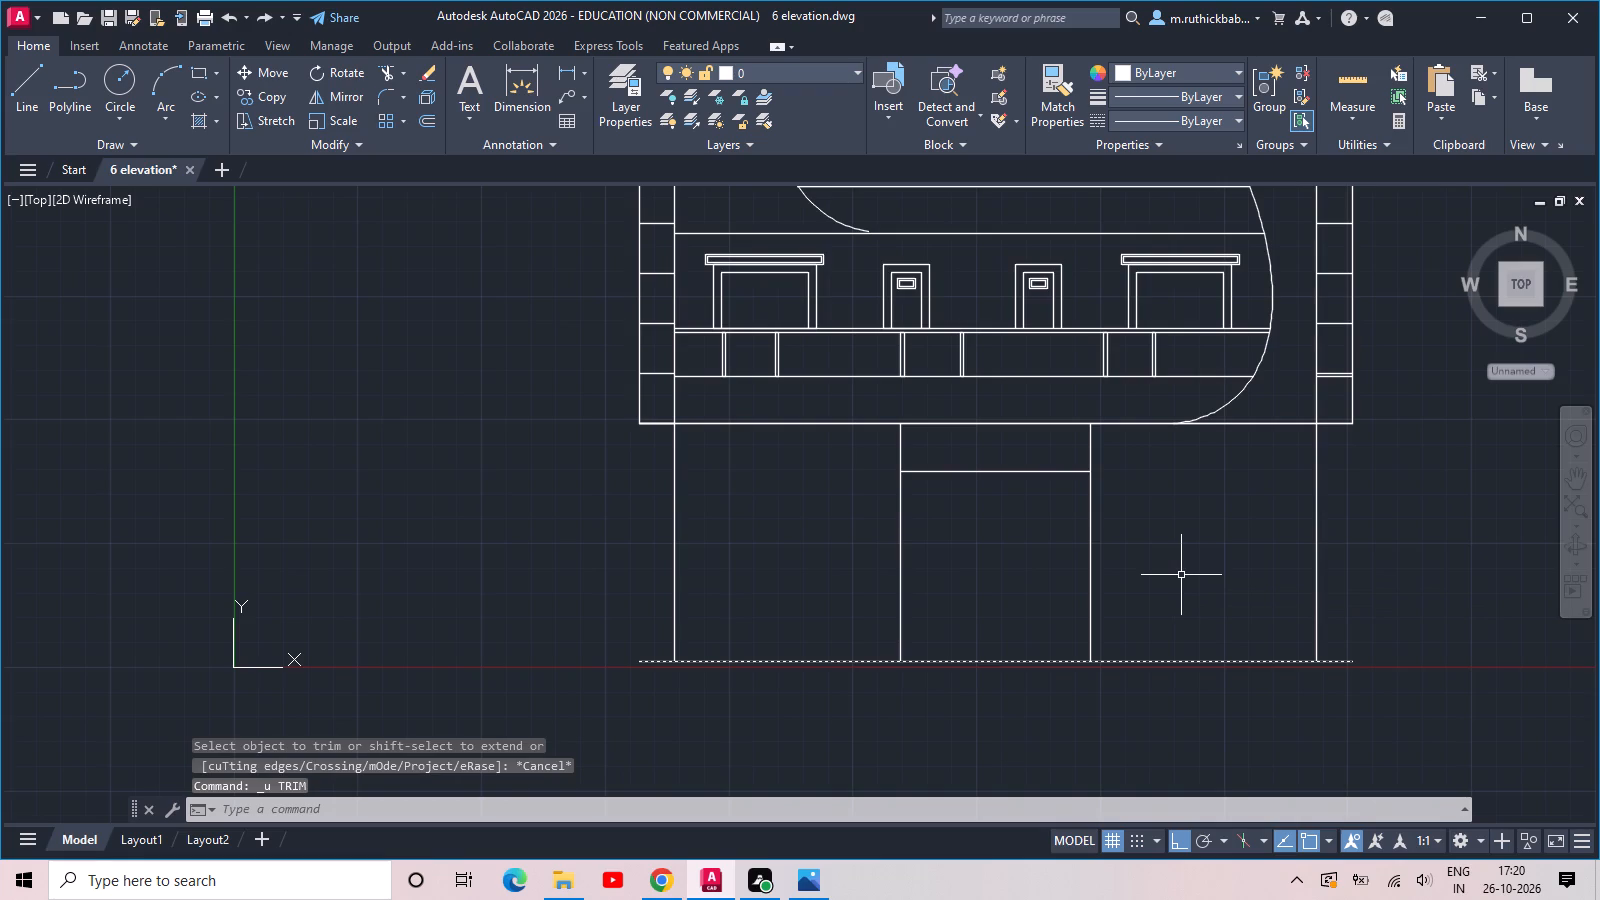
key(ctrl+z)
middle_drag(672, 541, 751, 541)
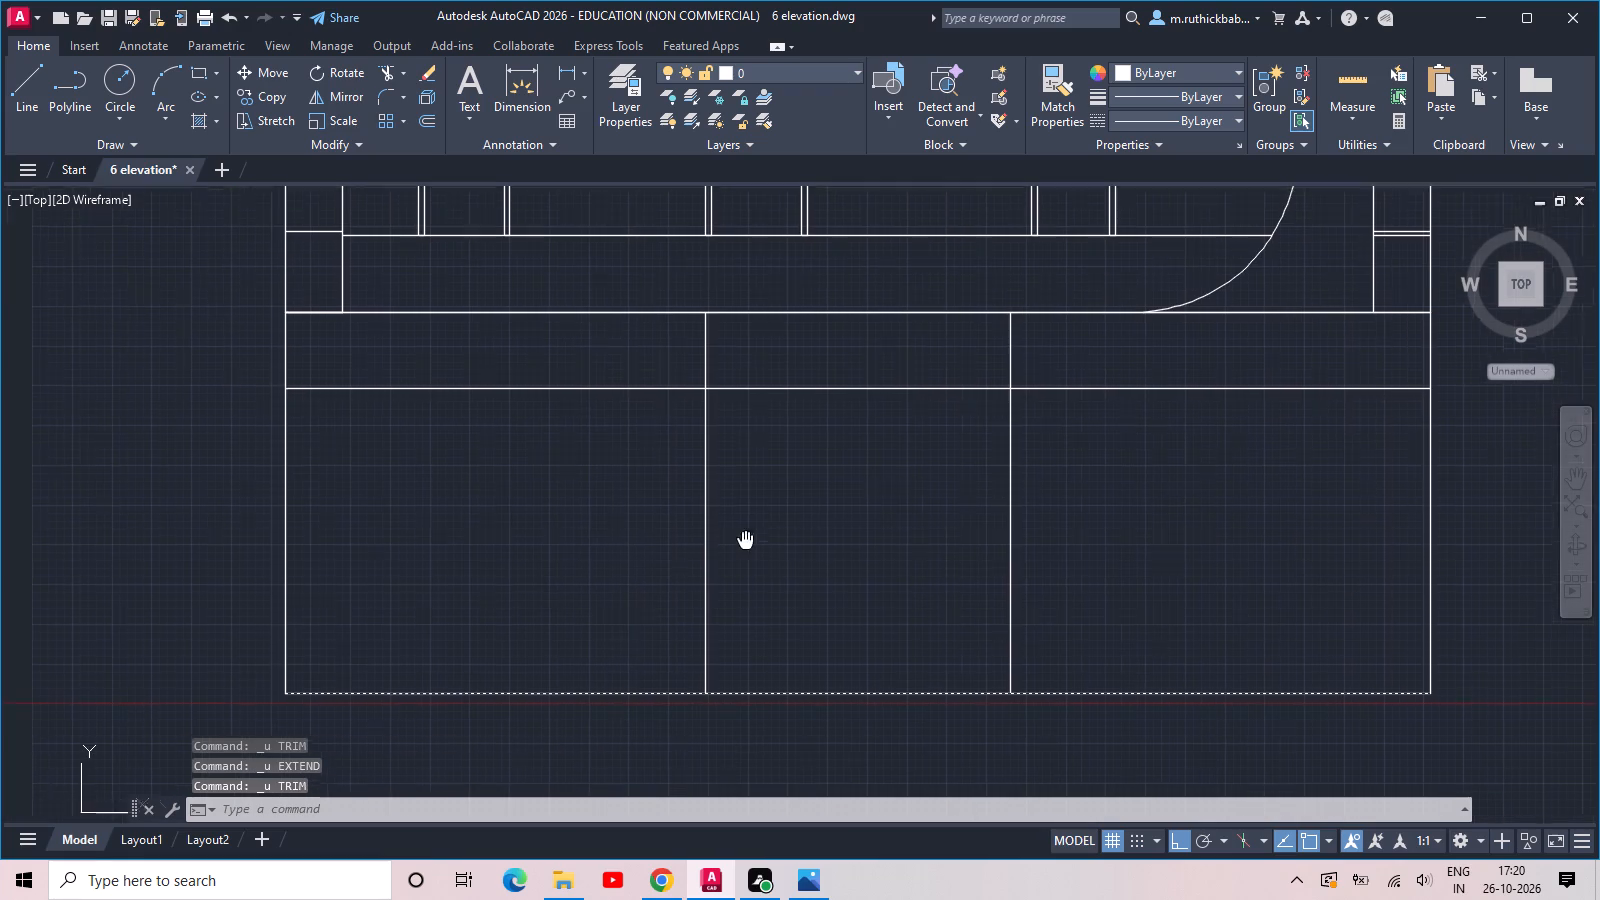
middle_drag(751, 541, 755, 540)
Trim the 24" offset line outside the two dividers, keeping only its part in the ground floor's middle bay.
key(t)
text(r)
key(space)
key(space)
drag(620, 534, 618, 525)
click(641, 380)
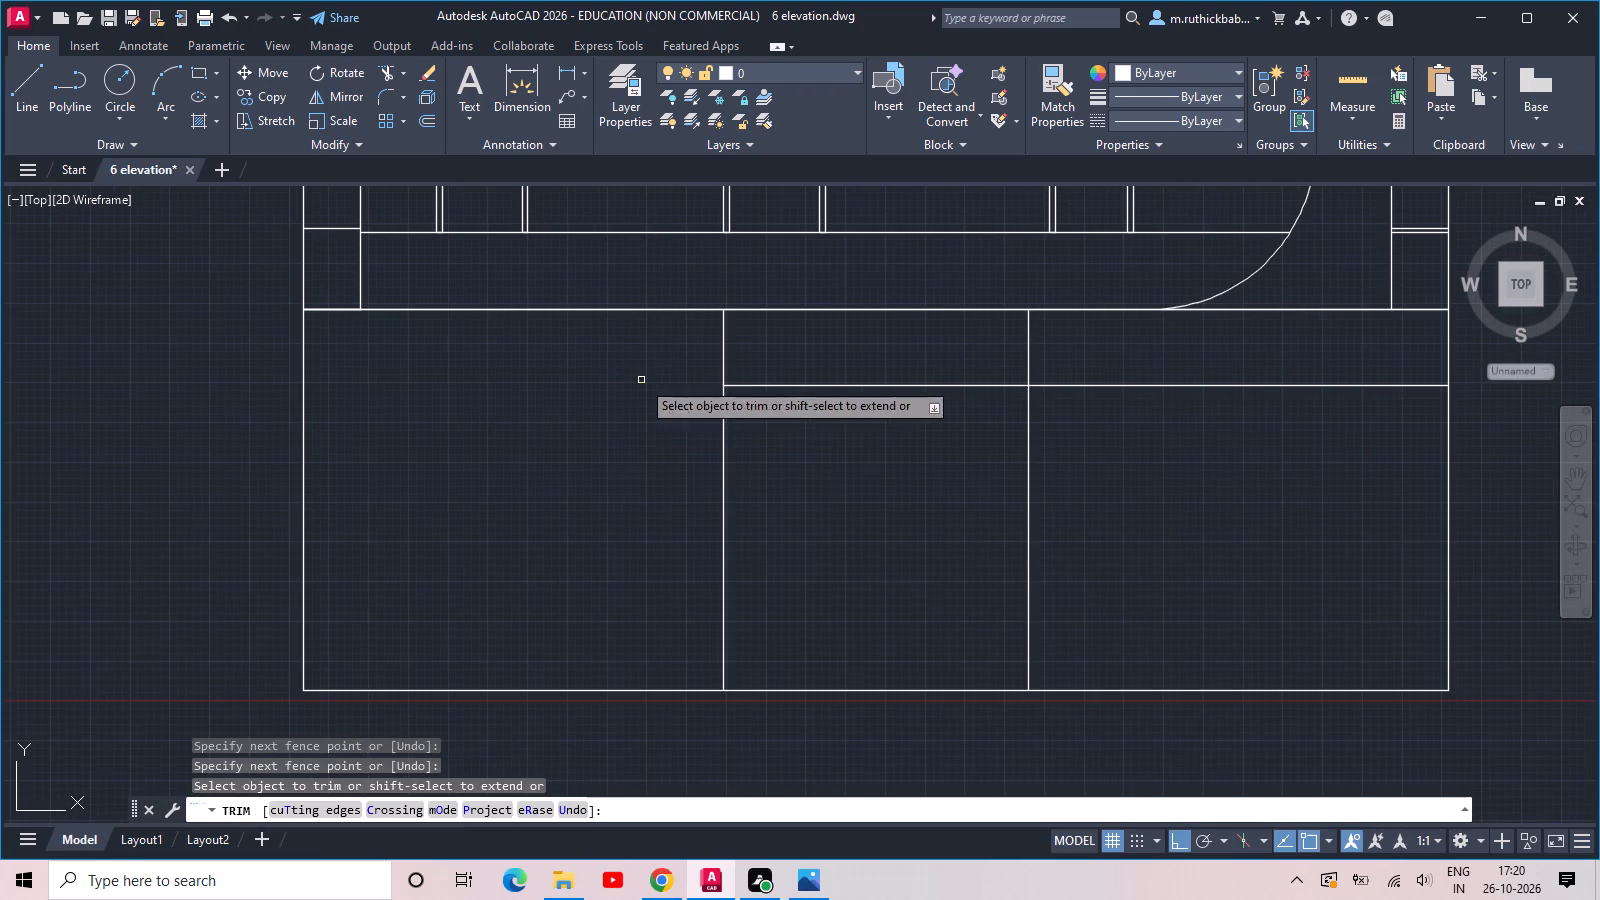
click(1186, 430)
click(1178, 356)
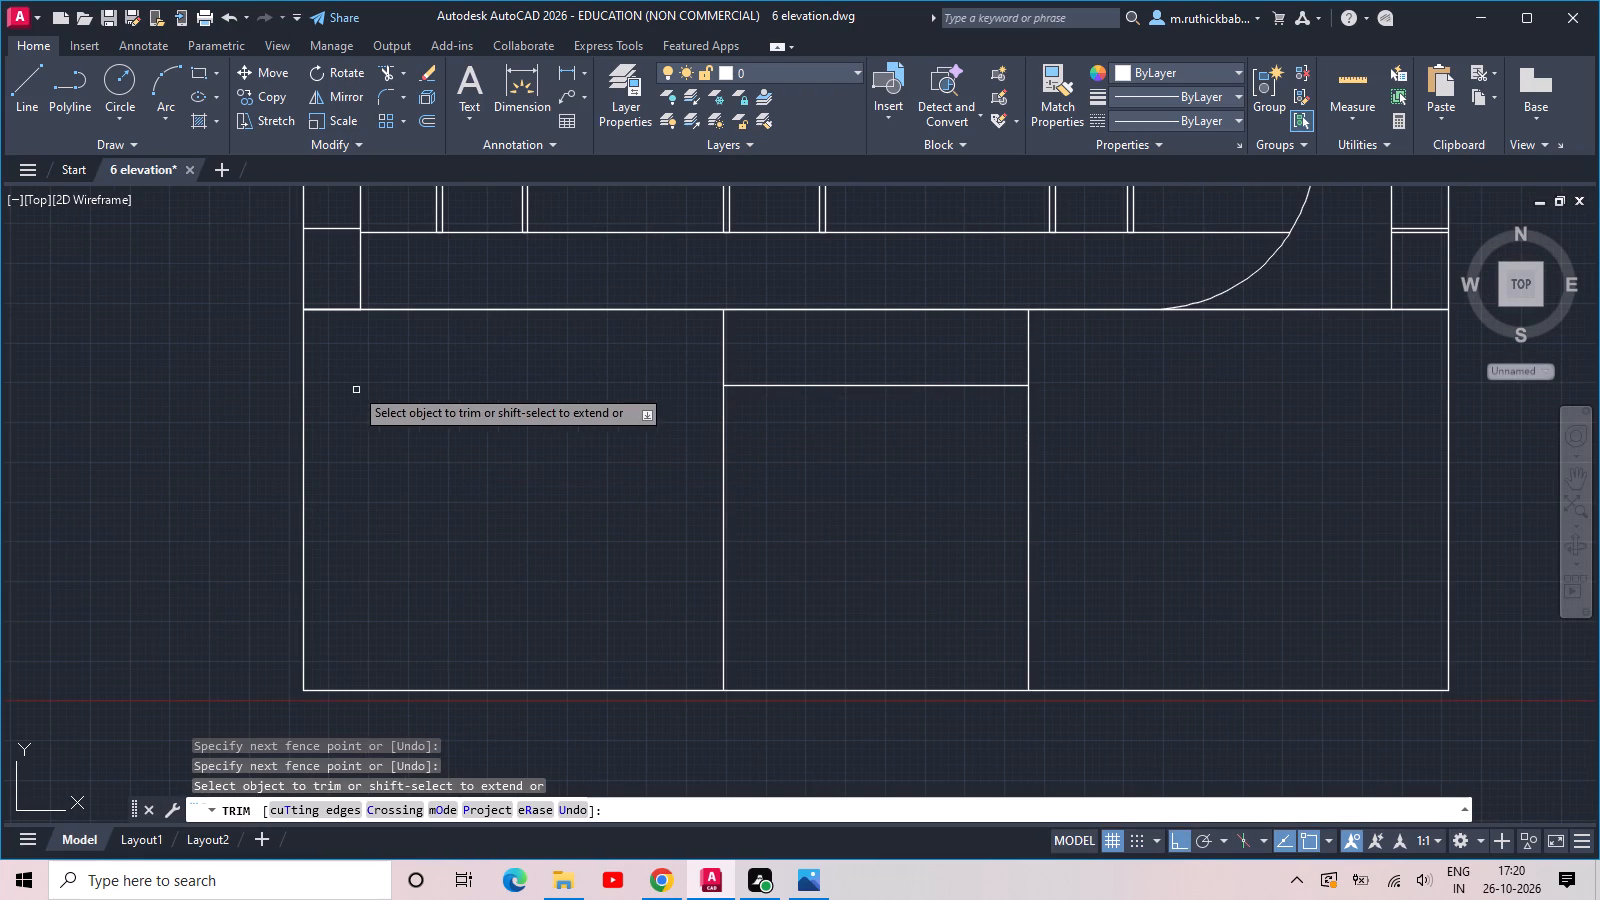
key(Escape)
key(Escape)
key(Escape)
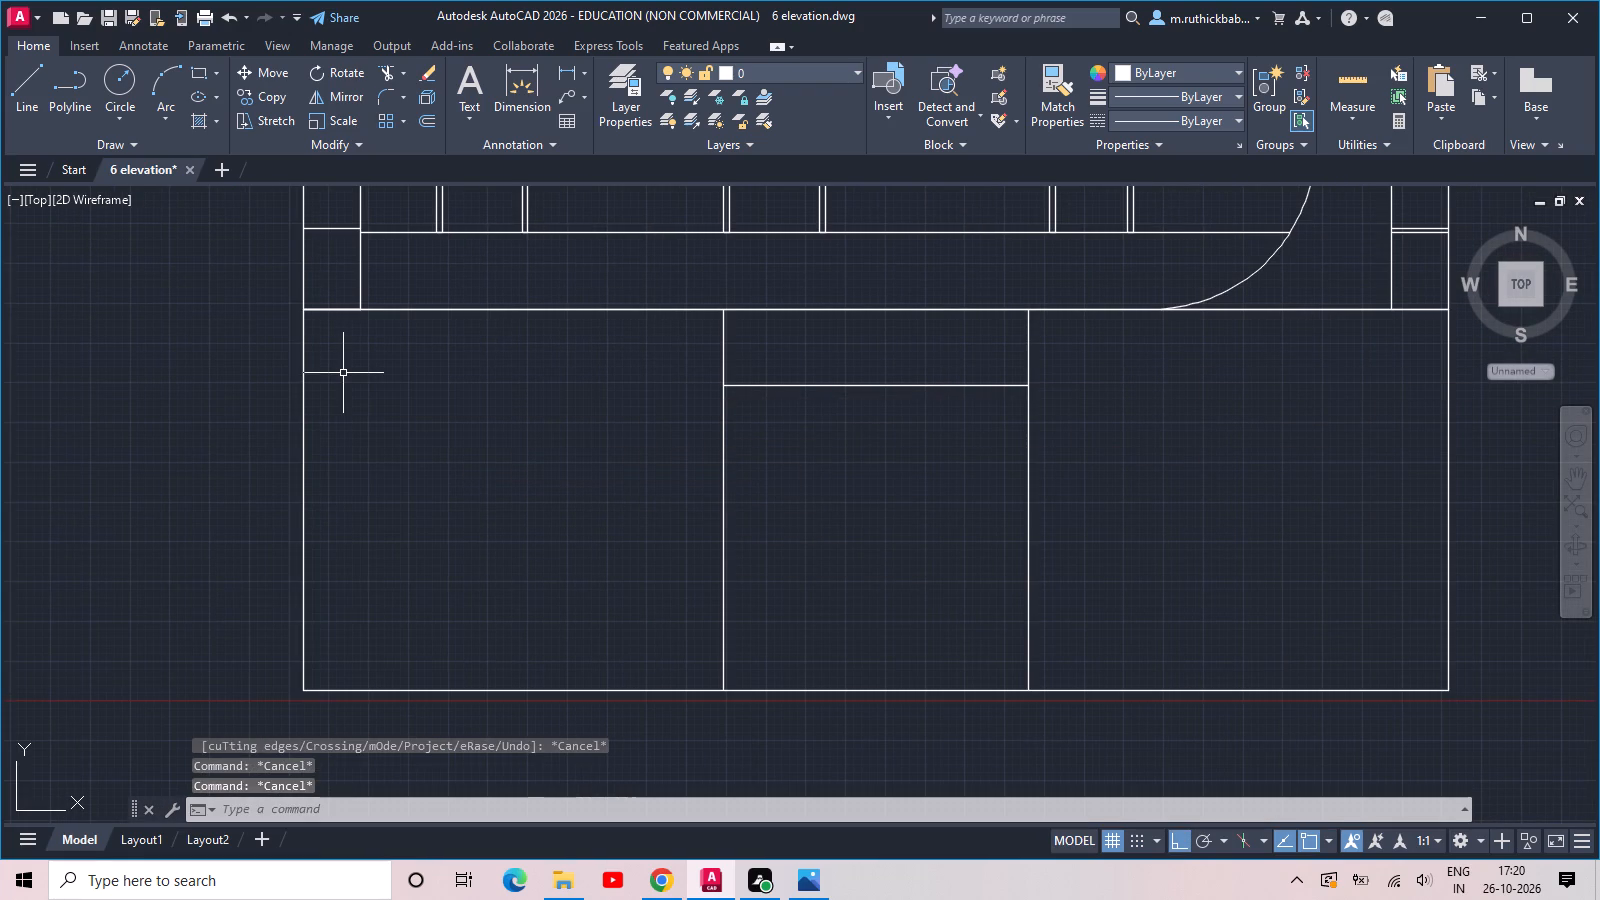
Extend the inner lines of both side strips down to the ground line, keeping the outer side lines.
text(ex)
key(space)
key(space)
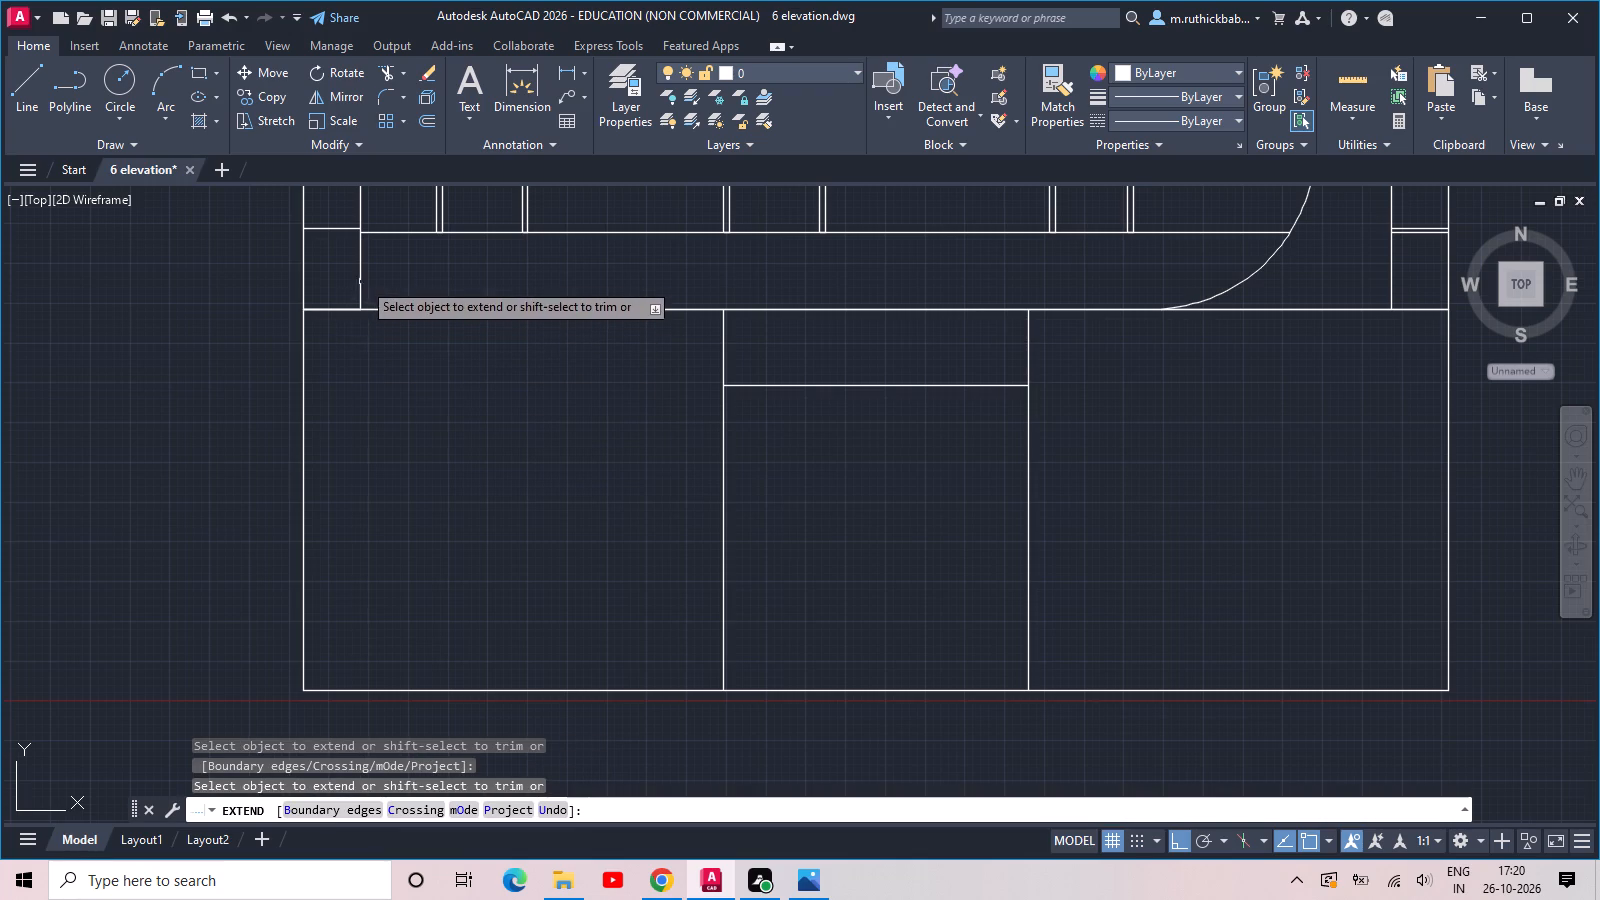
click(364, 277)
click(342, 280)
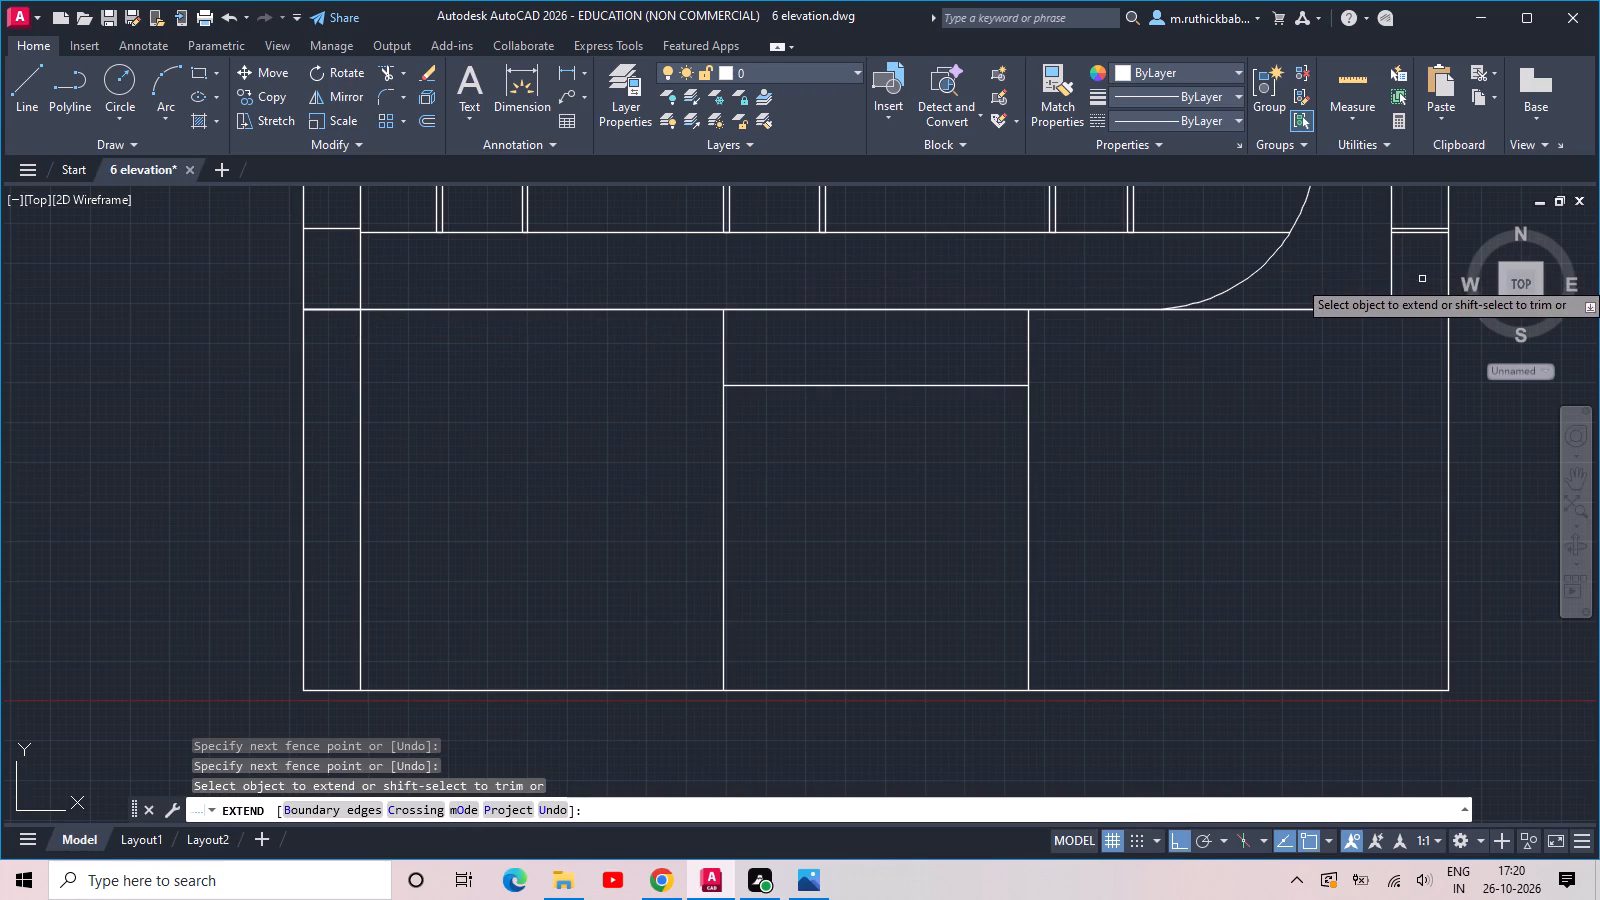
click(1422, 279)
click(1376, 289)
key(Escape)
Erase the lower of the two closely spaced horizontal lines near the bottom of the right side strip.
scroll(1444, 234, up, 2)
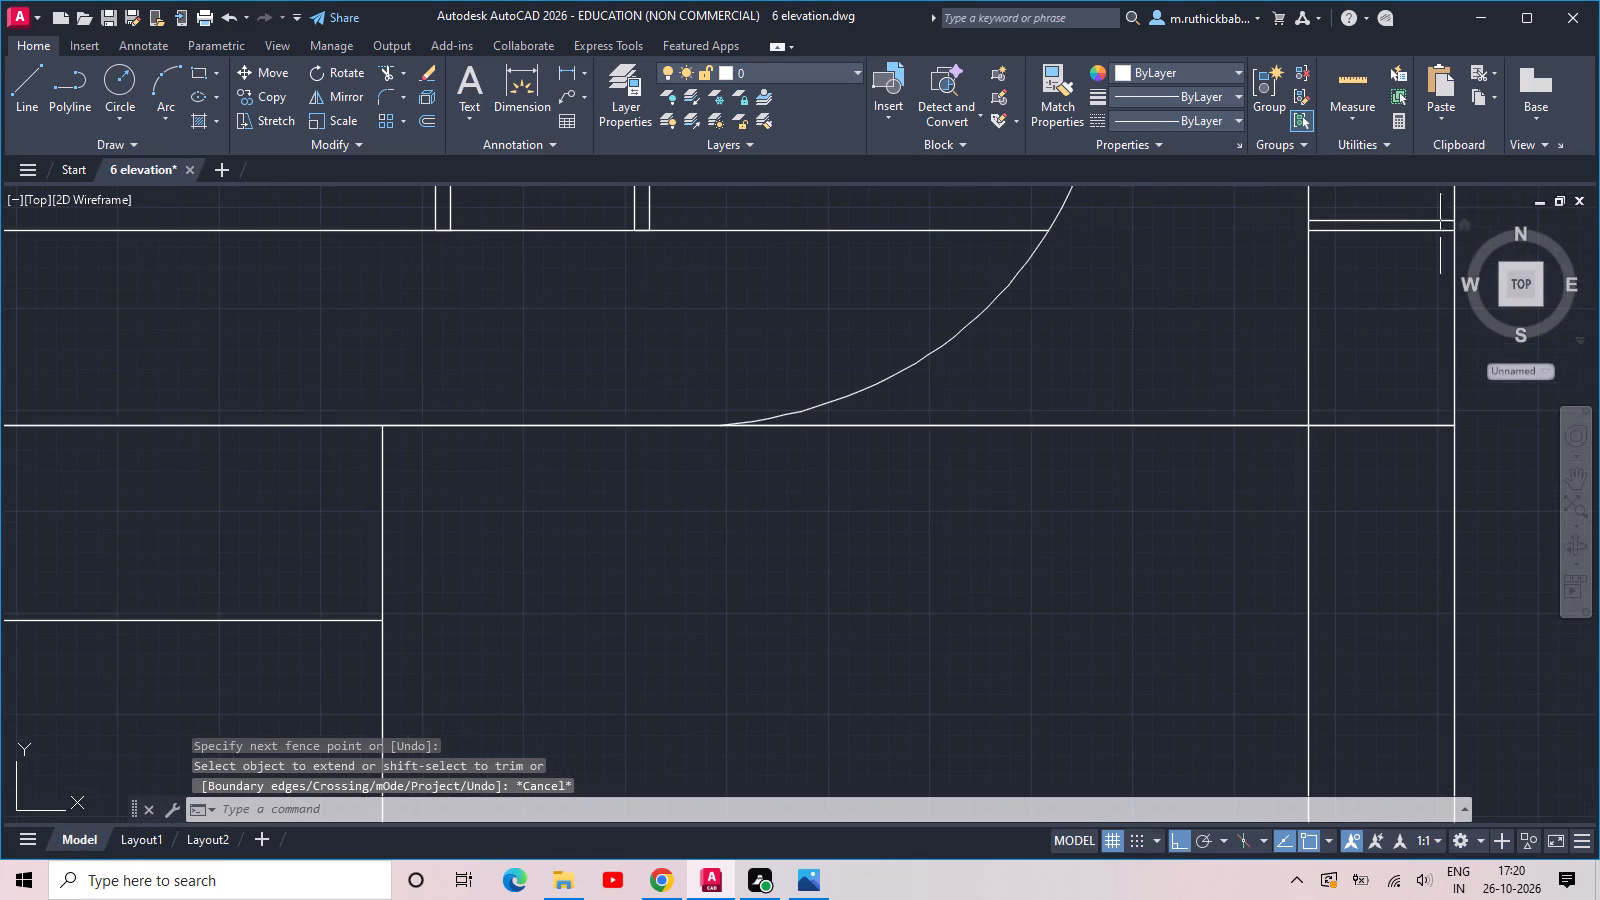
middle_drag(1412, 224, 1309, 341)
scroll(1307, 346, up, 2)
drag(1306, 380, 1299, 368)
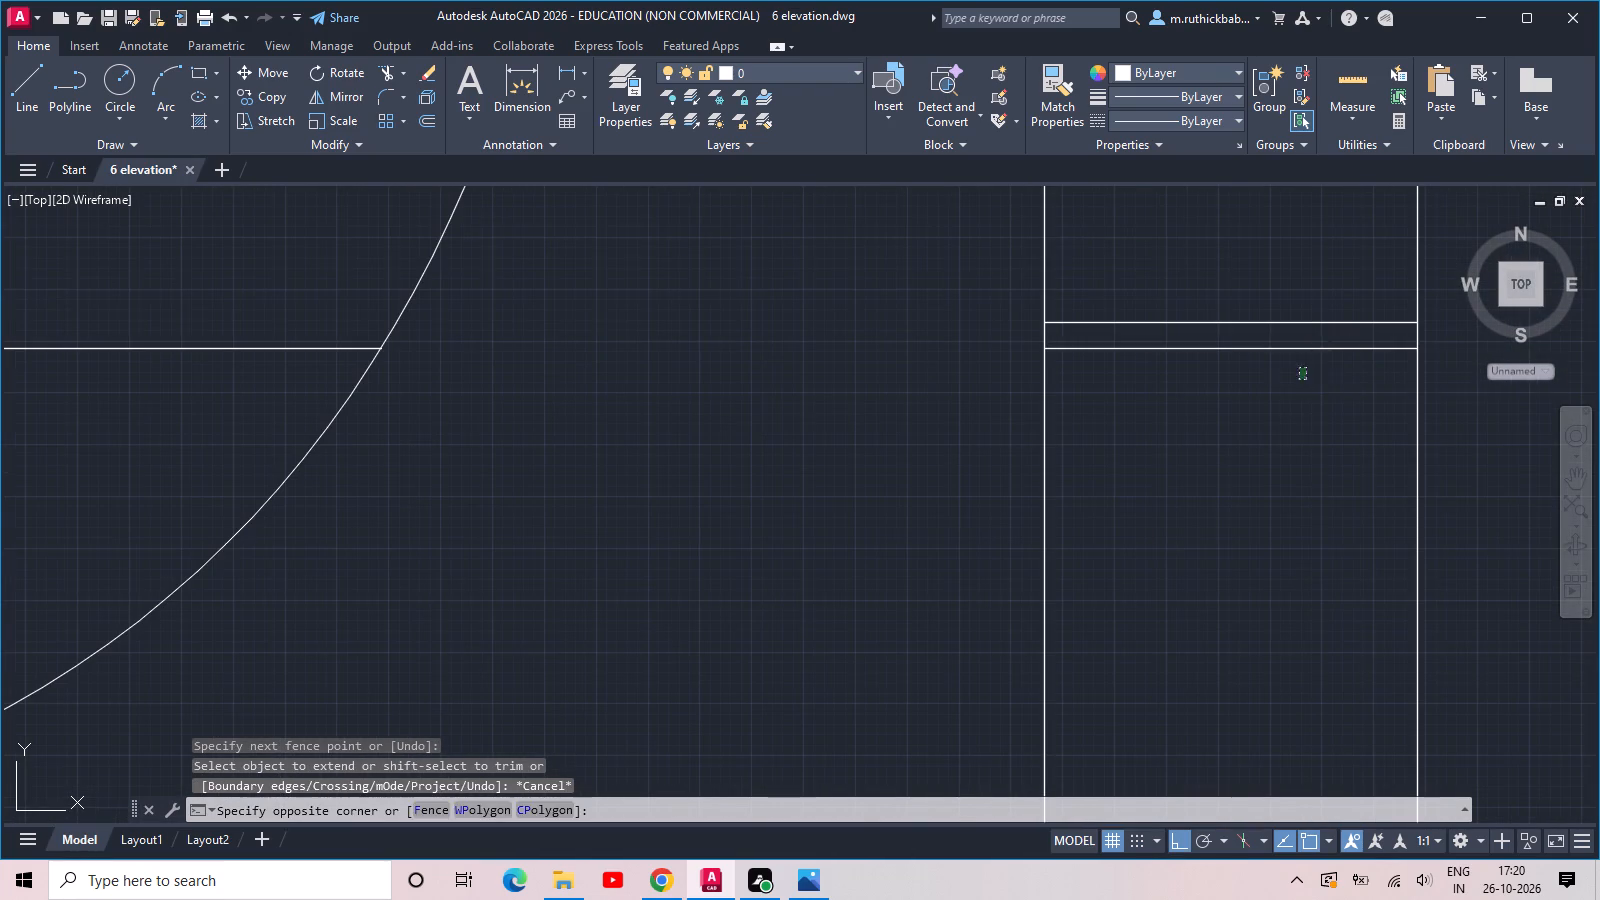
click(1268, 341)
key(Delete)
Erase the short duplicate lines along the ground floor's top line at the left side strip.
scroll(1052, 388, down, 3)
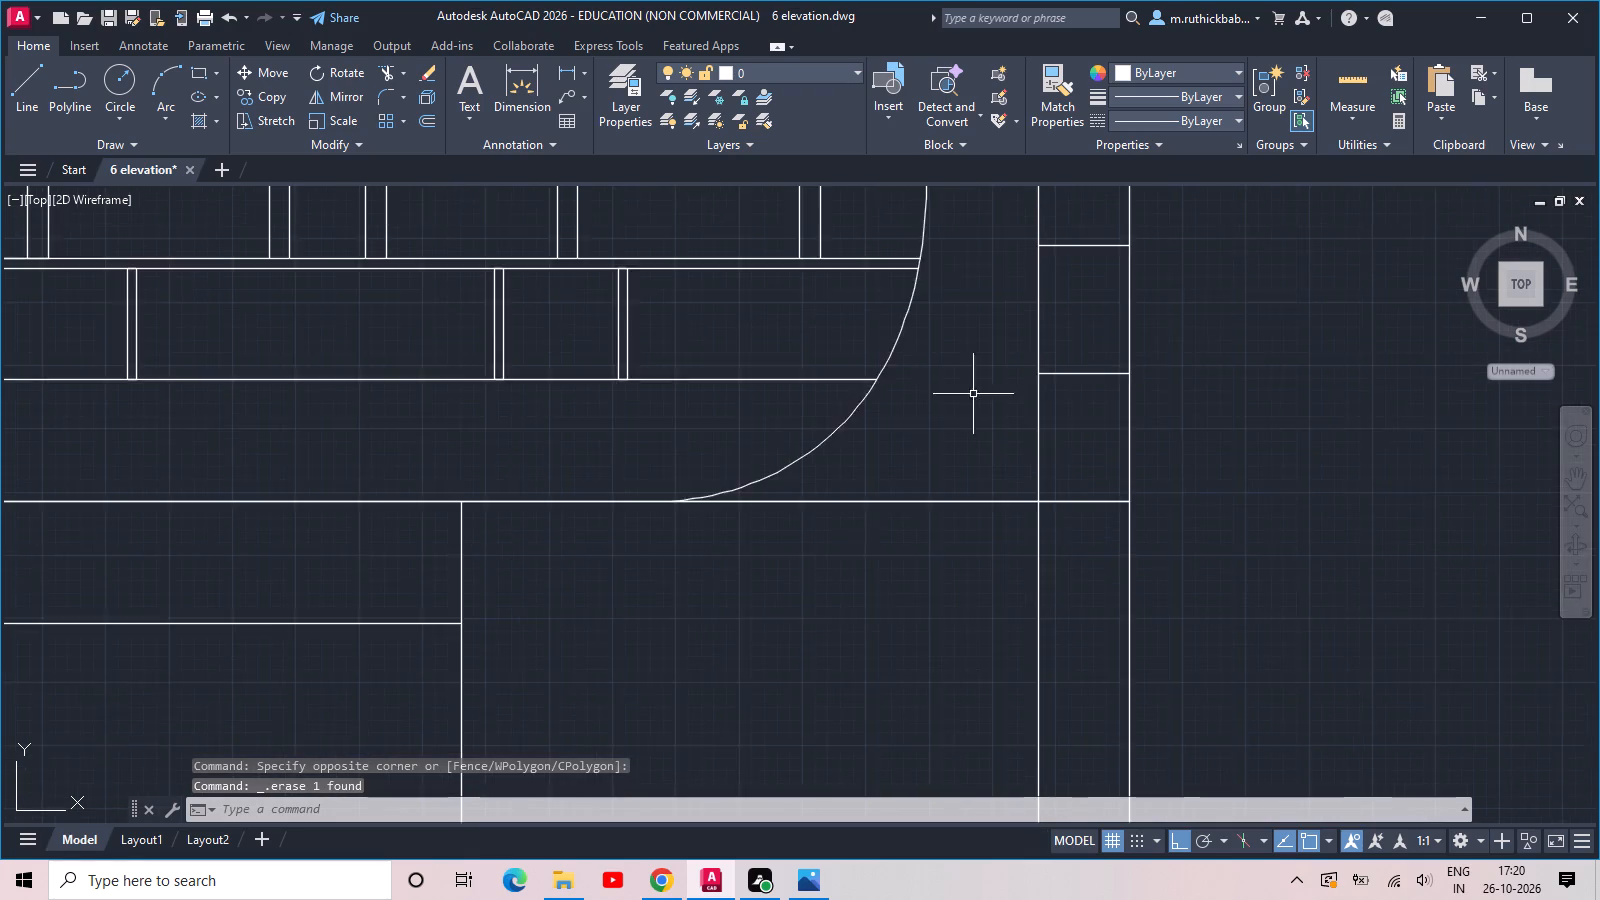
scroll(897, 399, down, 2)
middle_drag(727, 432, 1372, 414)
scroll(961, 397, up, 2)
scroll(756, 479, up, 2)
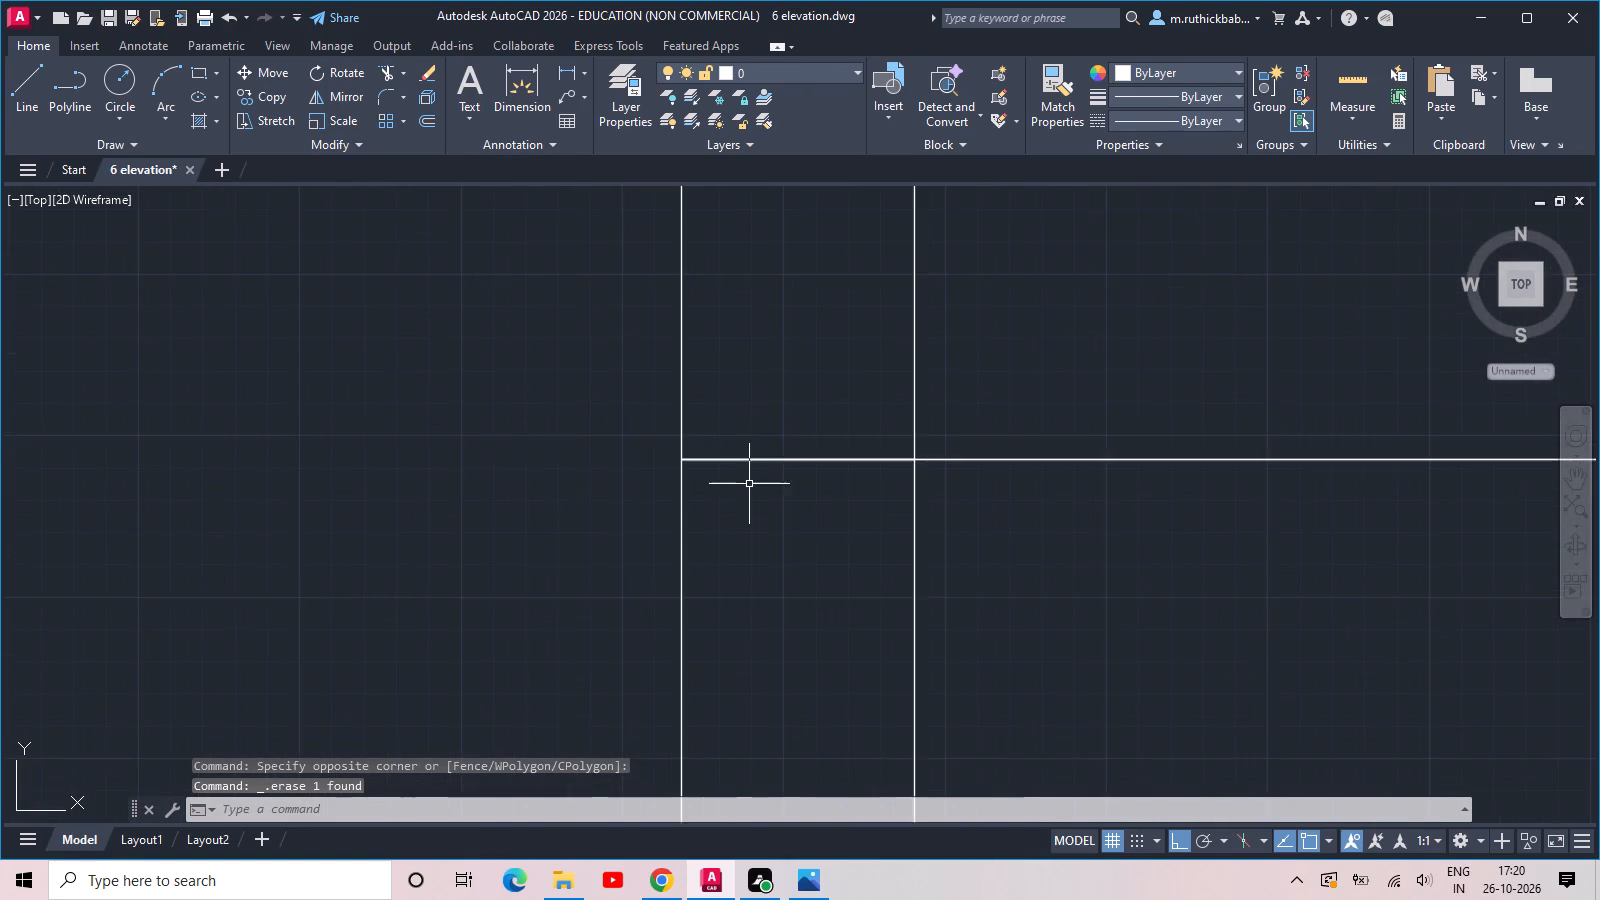
scroll(777, 465, up, 6)
click(833, 407)
scroll(833, 407, down, 4)
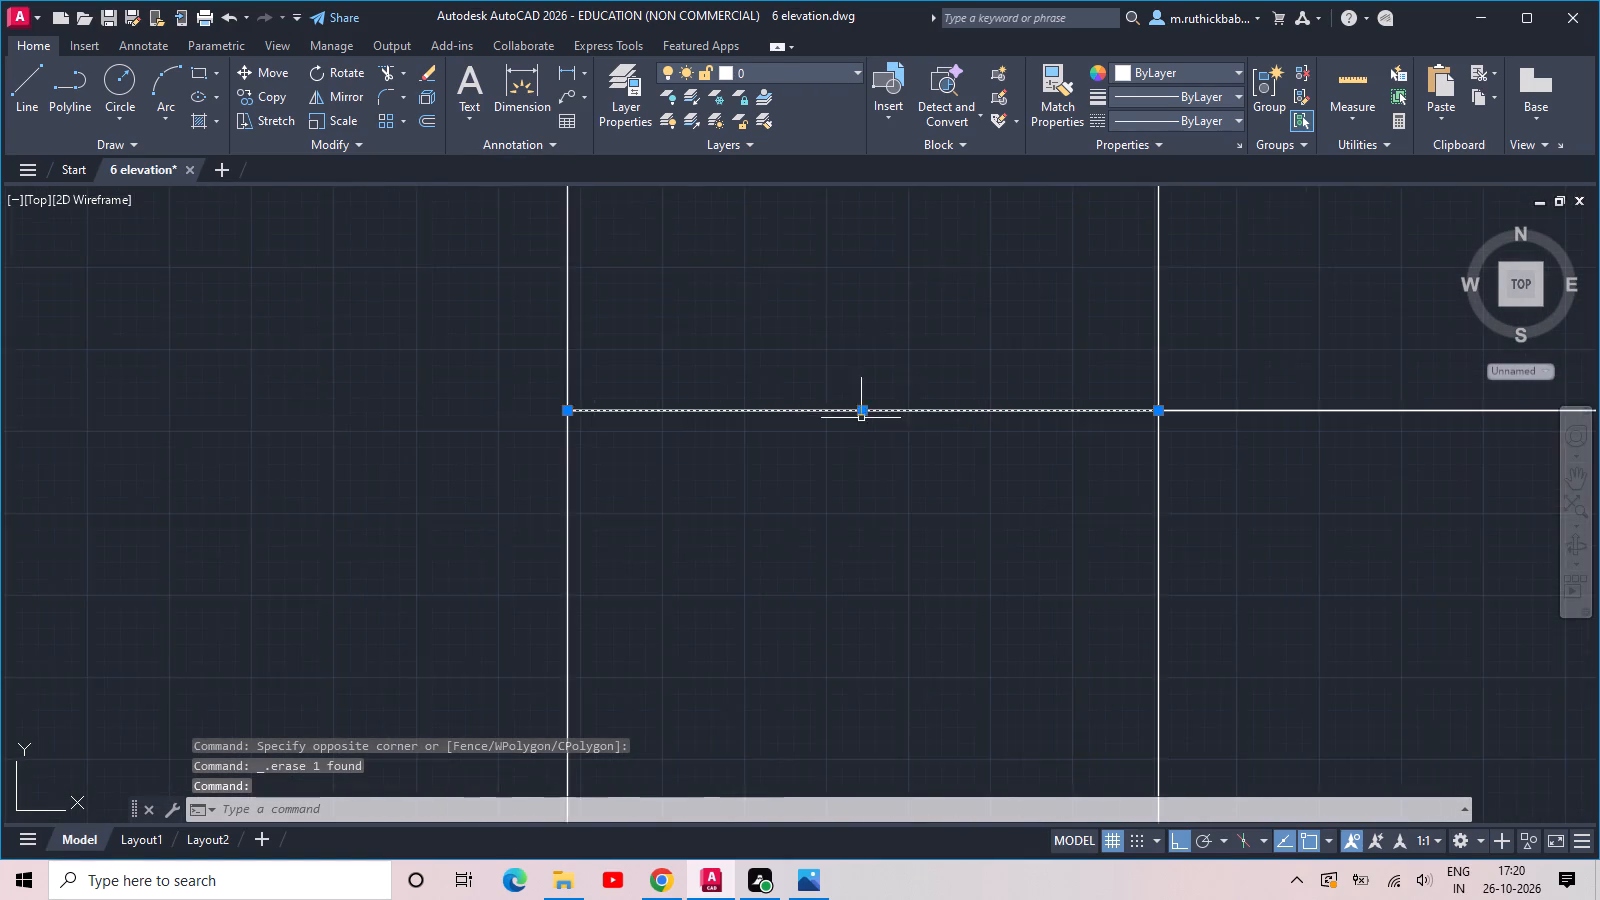
scroll(861, 418, down, 2)
key(Delete)
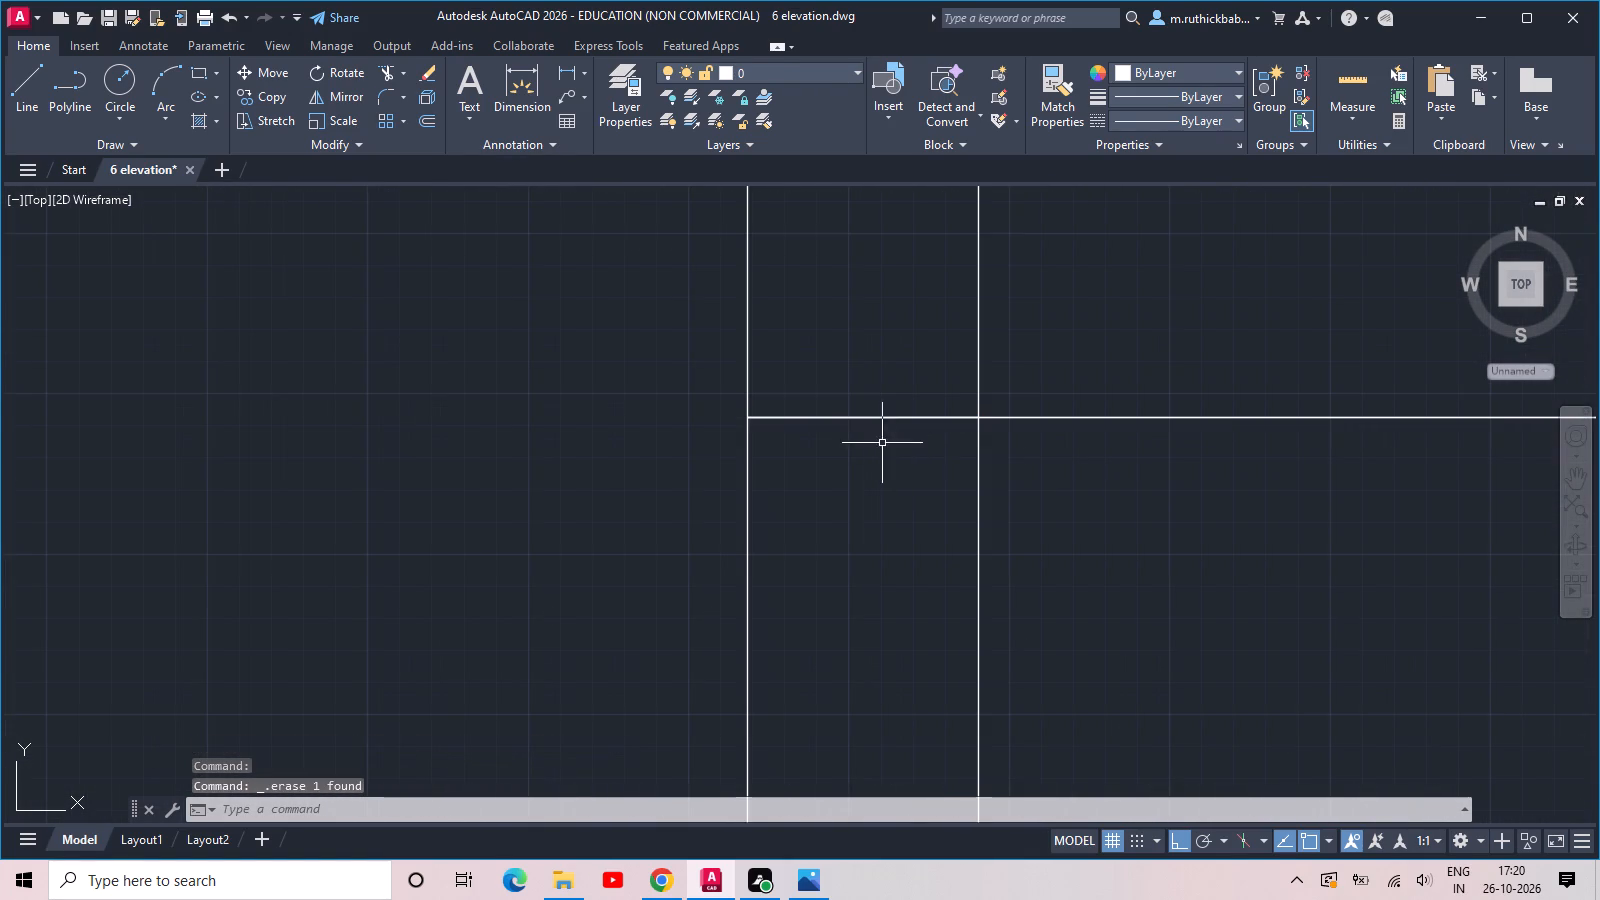
scroll(882, 443, down, 3)
scroll(888, 428, up, 3)
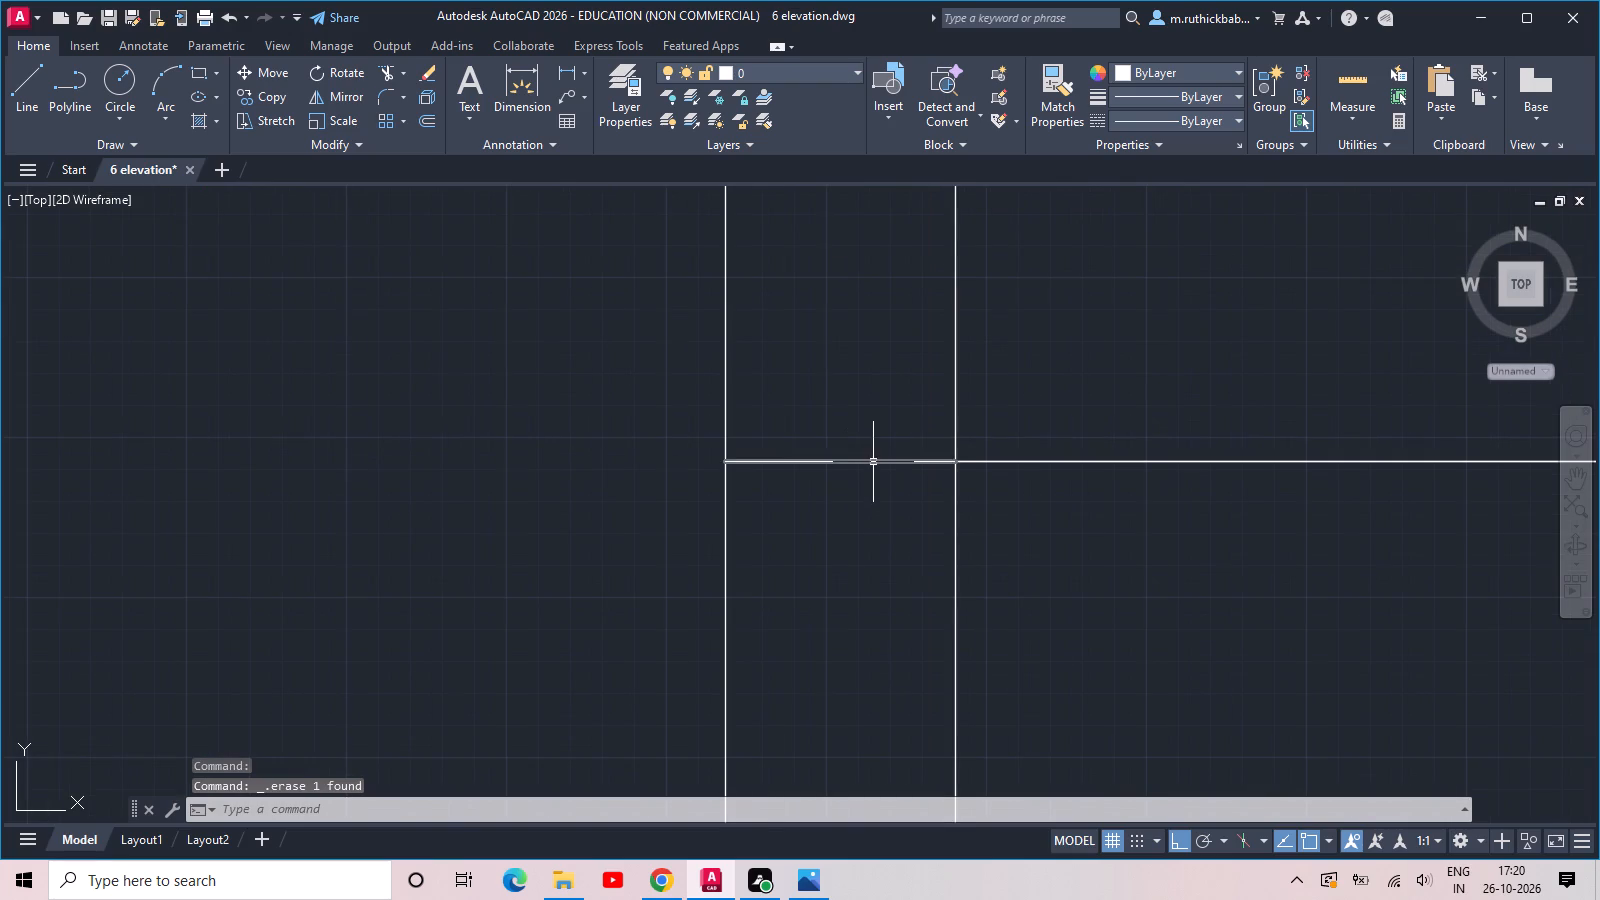
click(873, 462)
key(Delete)
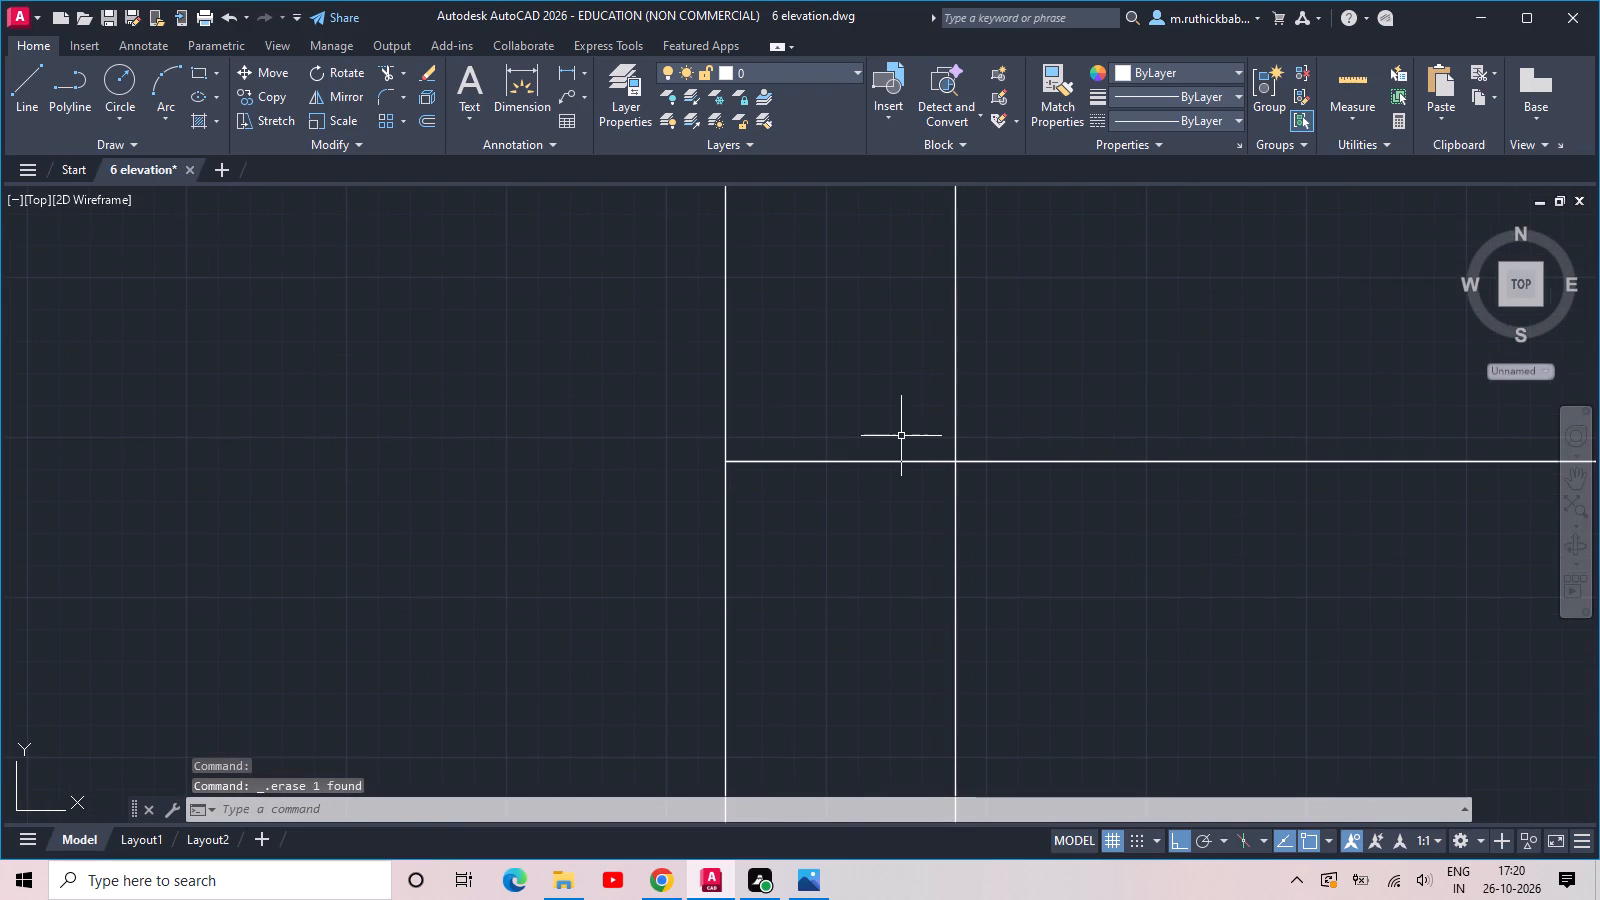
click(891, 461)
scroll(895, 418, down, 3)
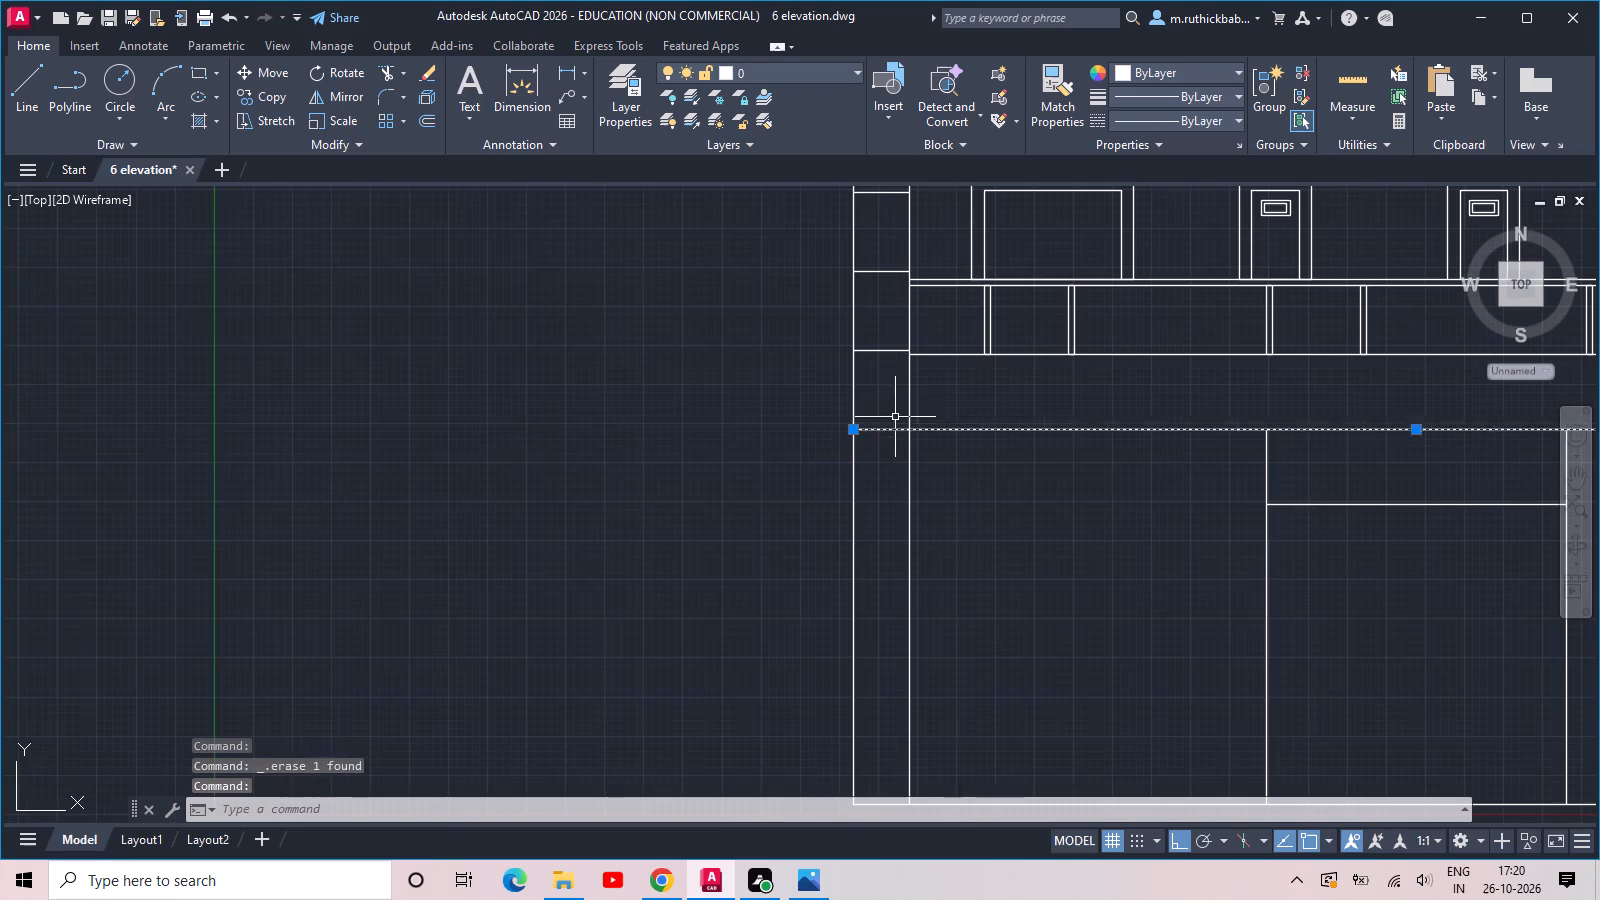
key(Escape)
Copy the seven lower division lines of the left side strip down into the ground-floor parts of both side strips.
scroll(893, 383, down, 2)
middle_drag(888, 398, 866, 477)
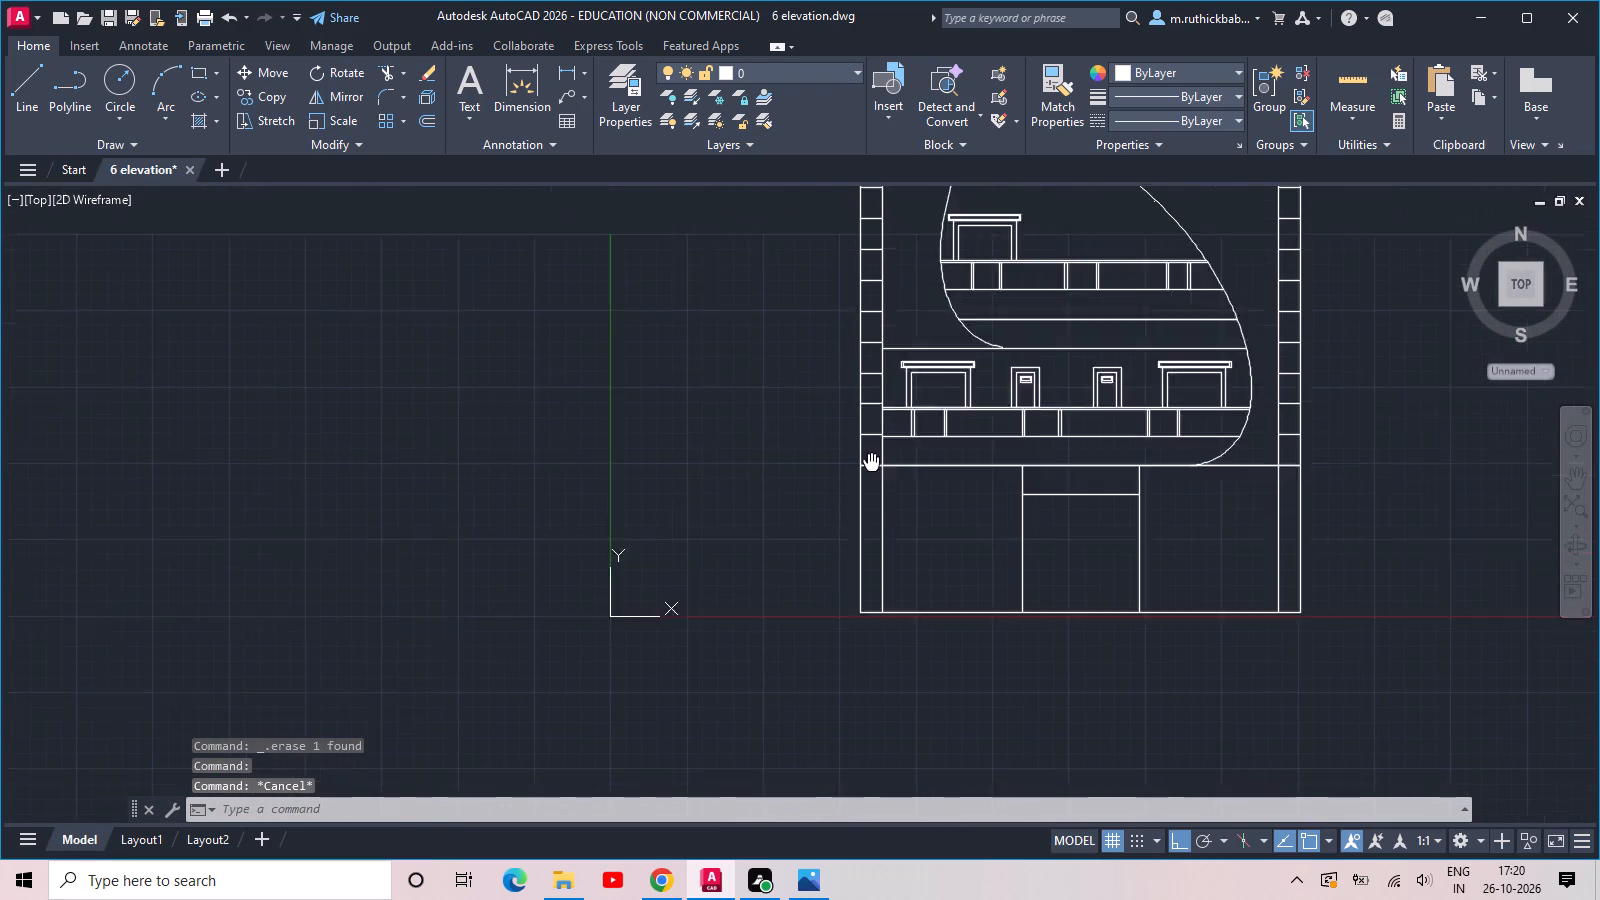
middle_drag(866, 477, 824, 589)
middle_click(824, 595)
click(786, 349)
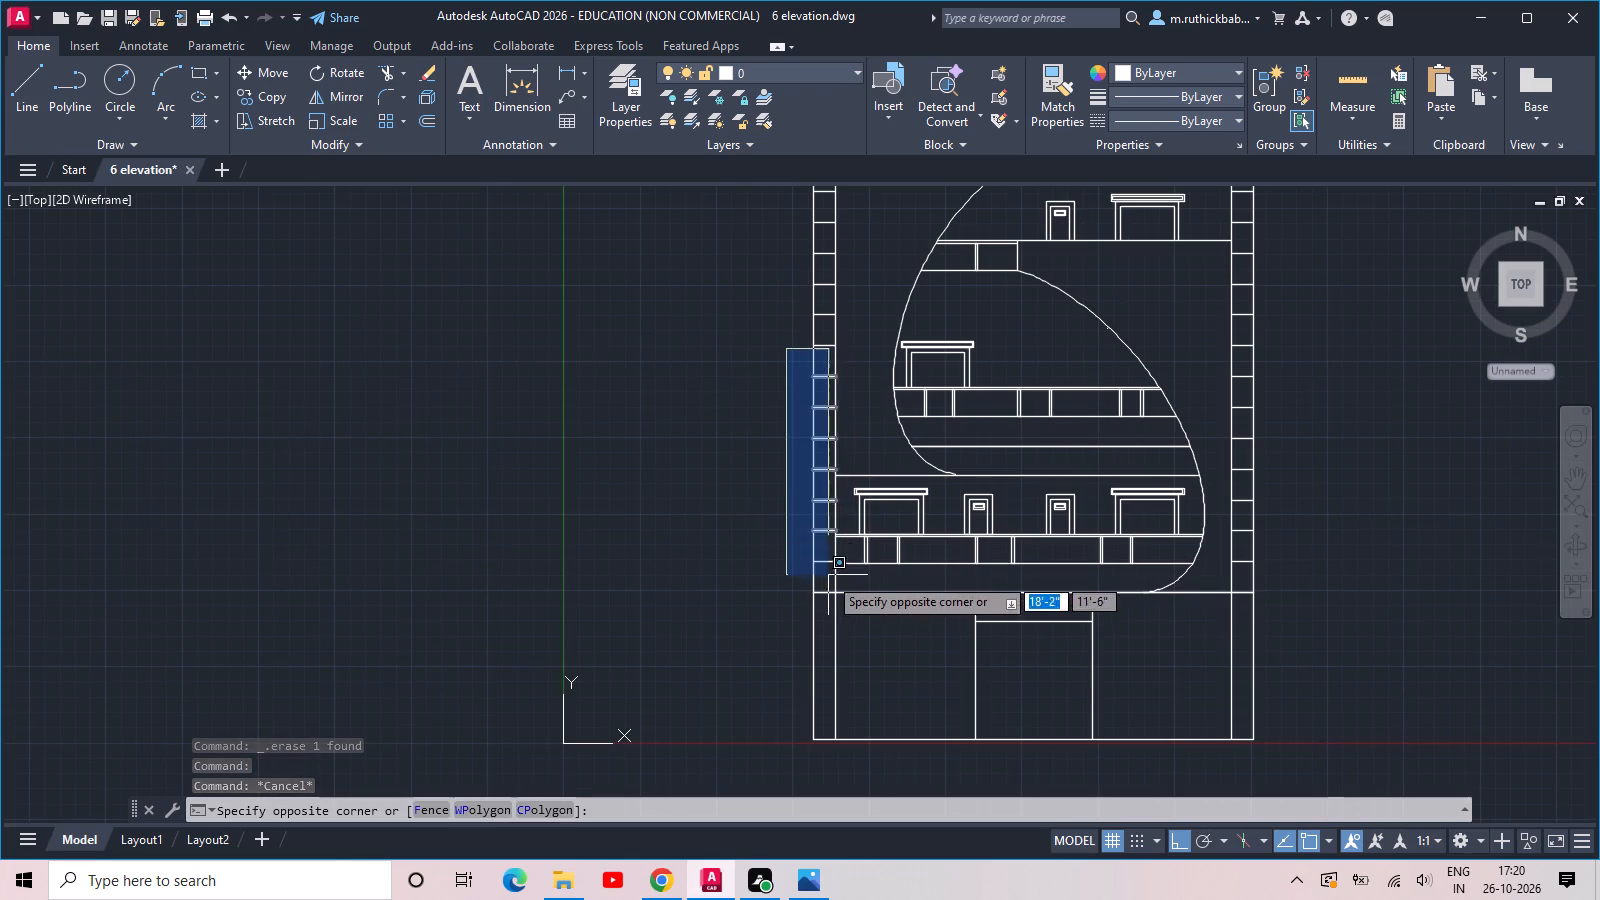
click(840, 592)
text(co)
key(space)
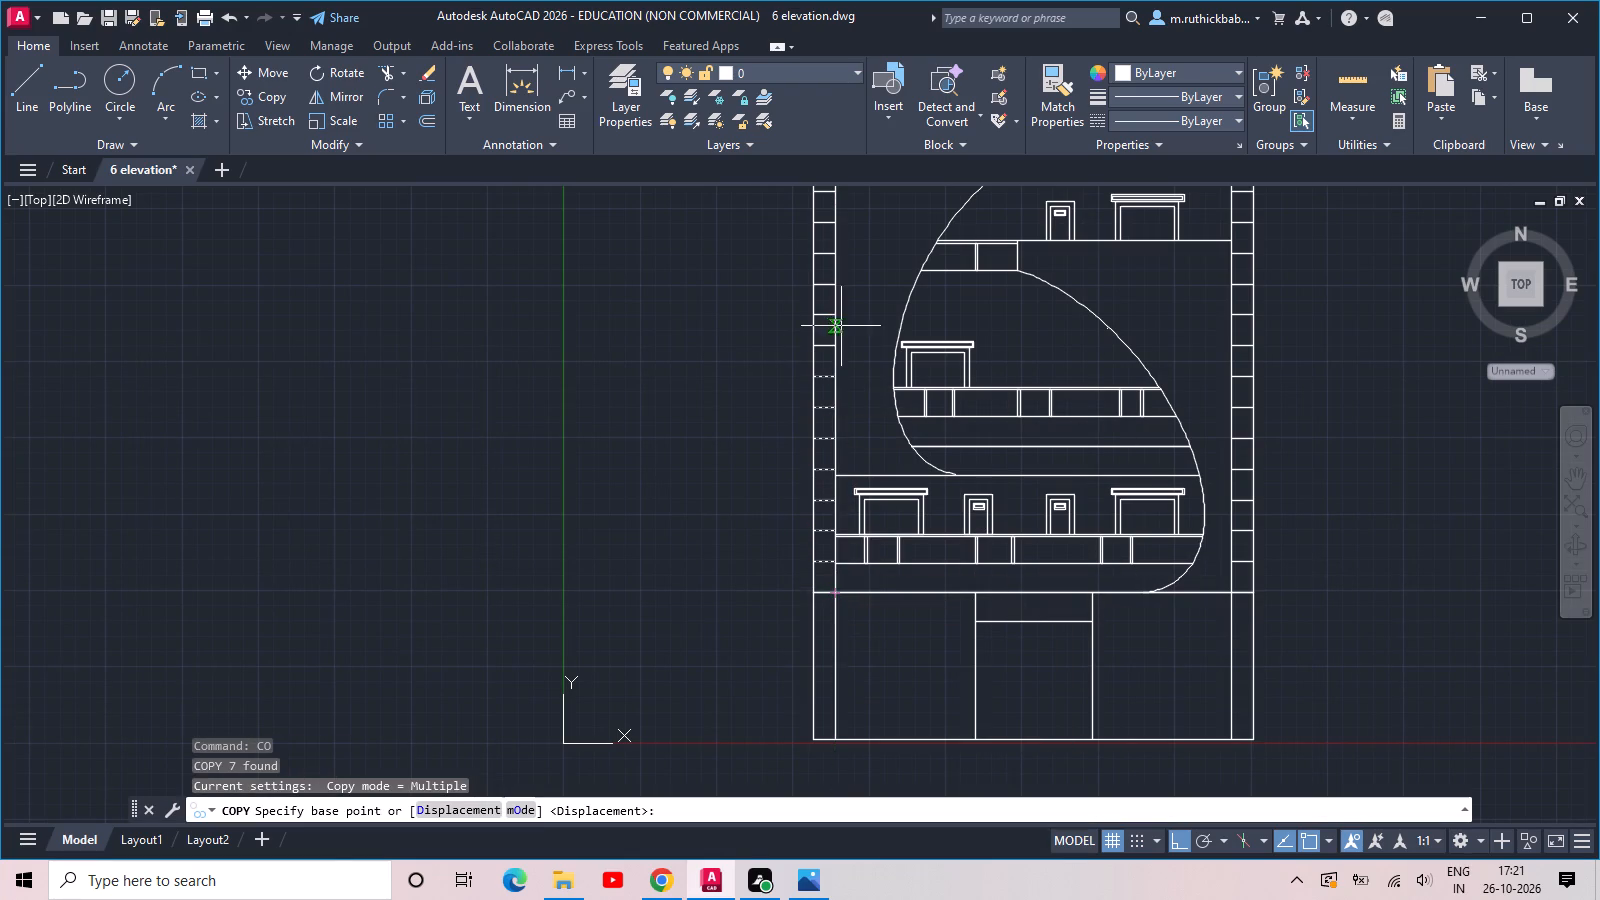
click(836, 351)
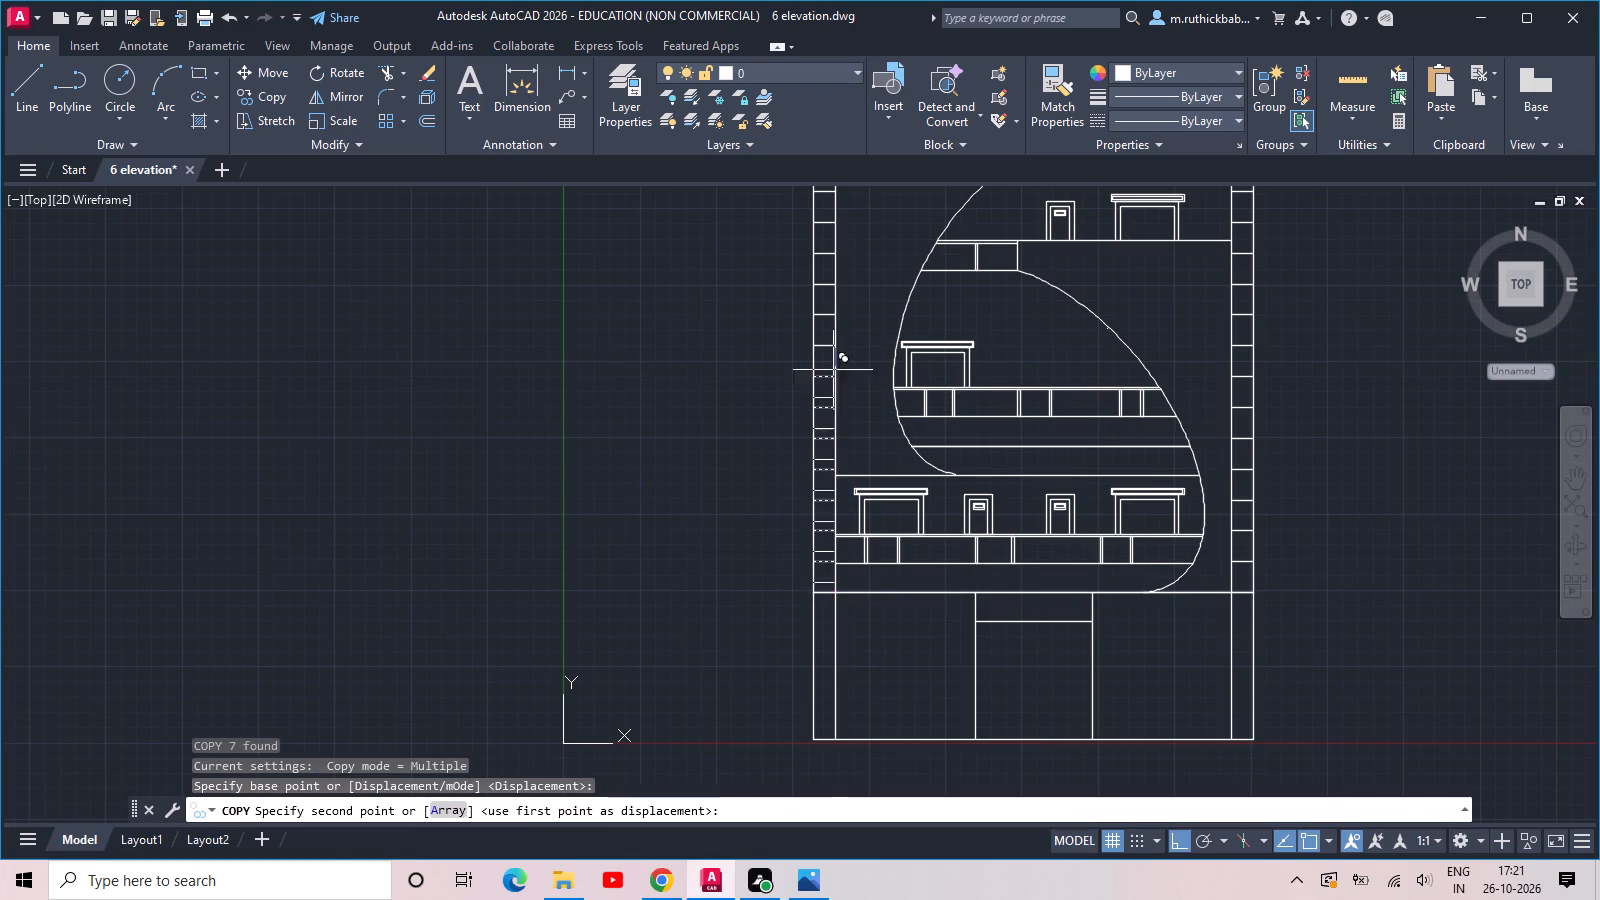
click(836, 595)
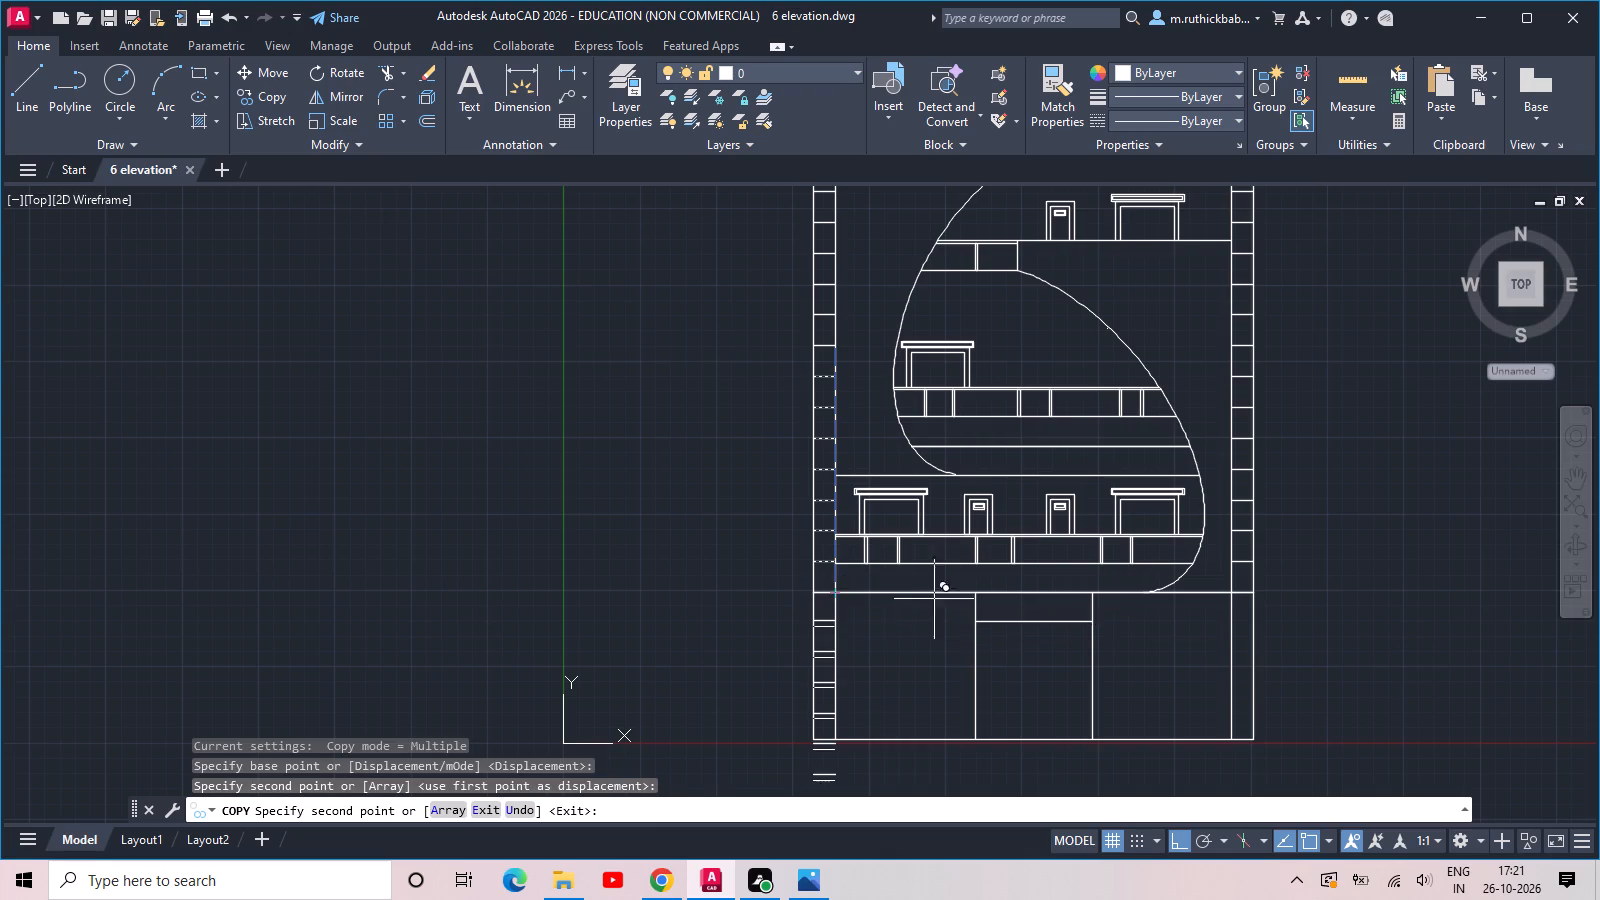
click(1254, 596)
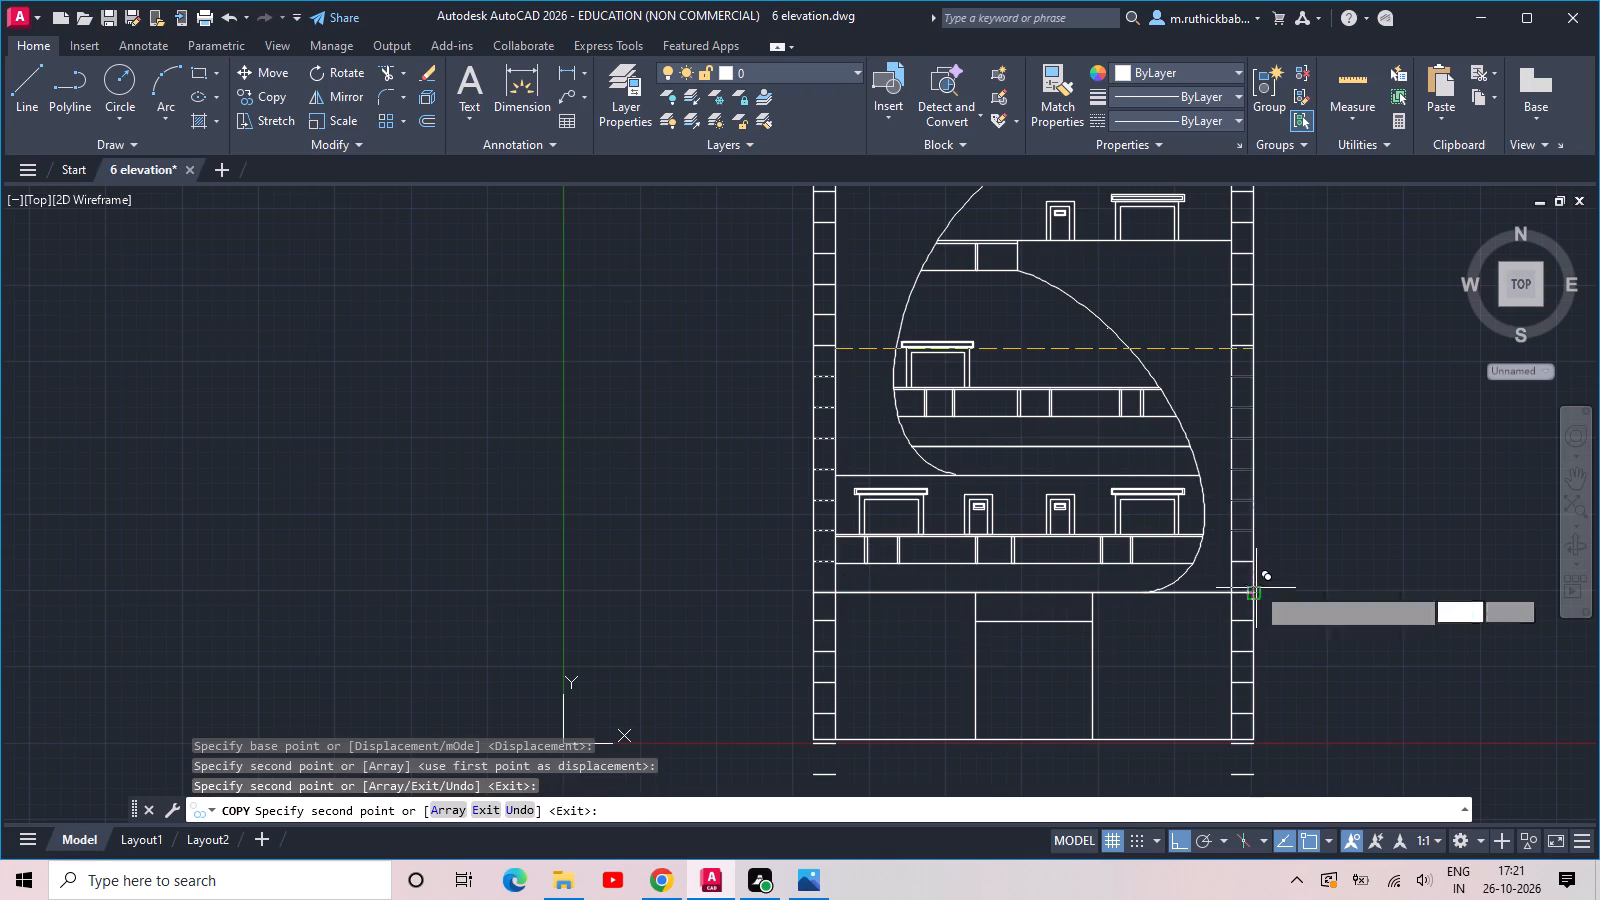
key(Escape)
Erase the copied division lines that lie below the ground line at both side strips.
middle_drag(1277, 572, 1159, 237)
scroll(1165, 314, down, 1)
scroll(1192, 398, up, 1)
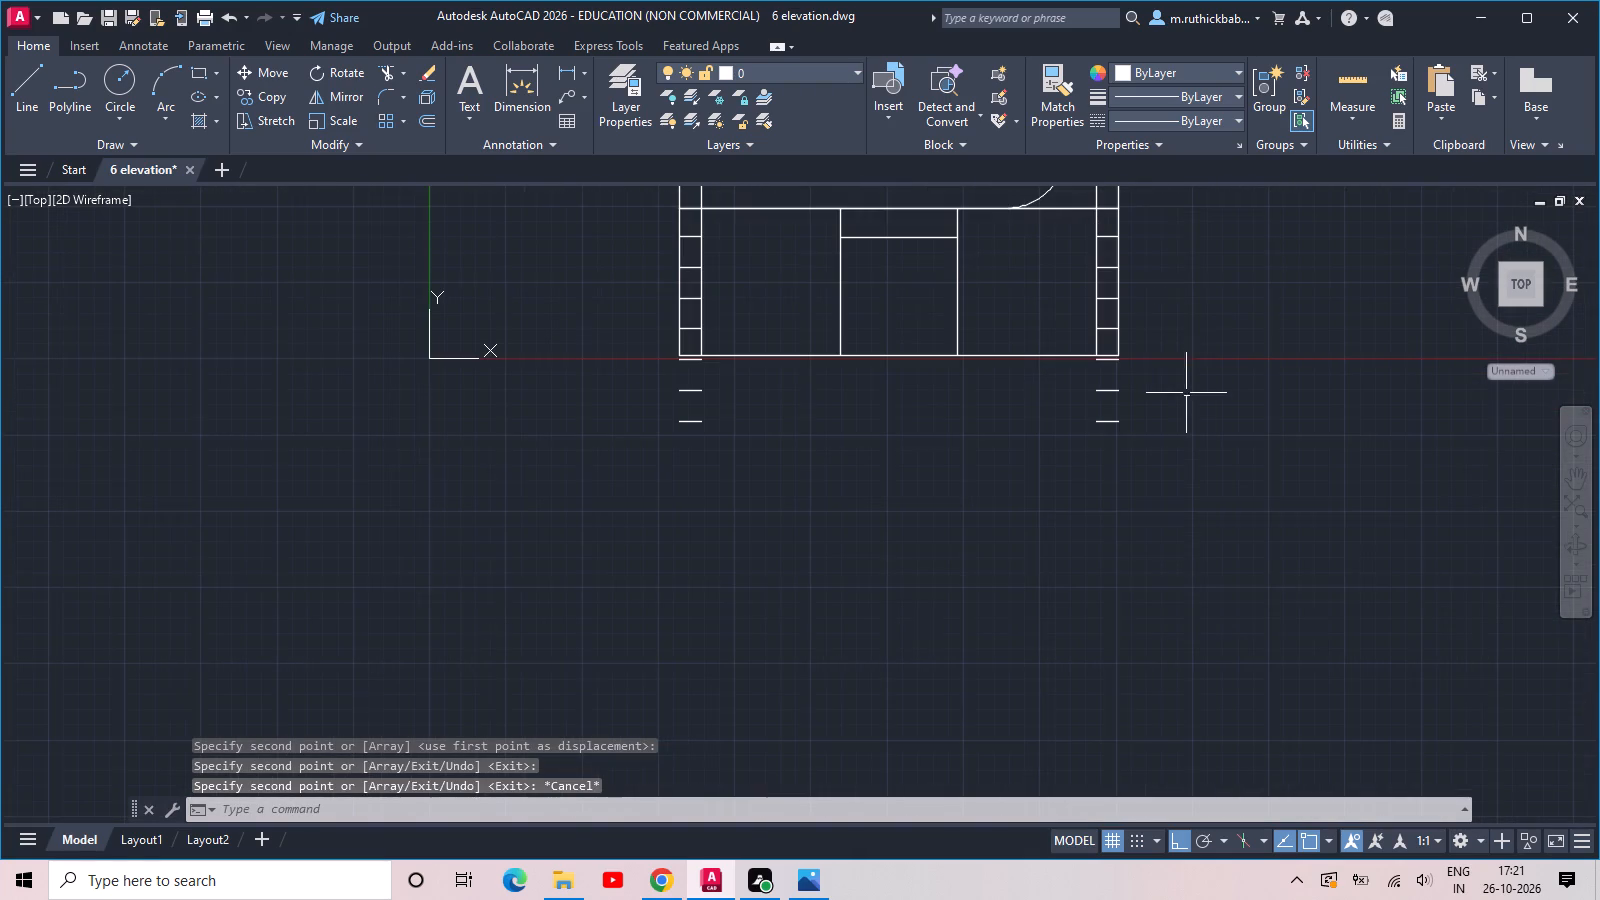
click(1173, 358)
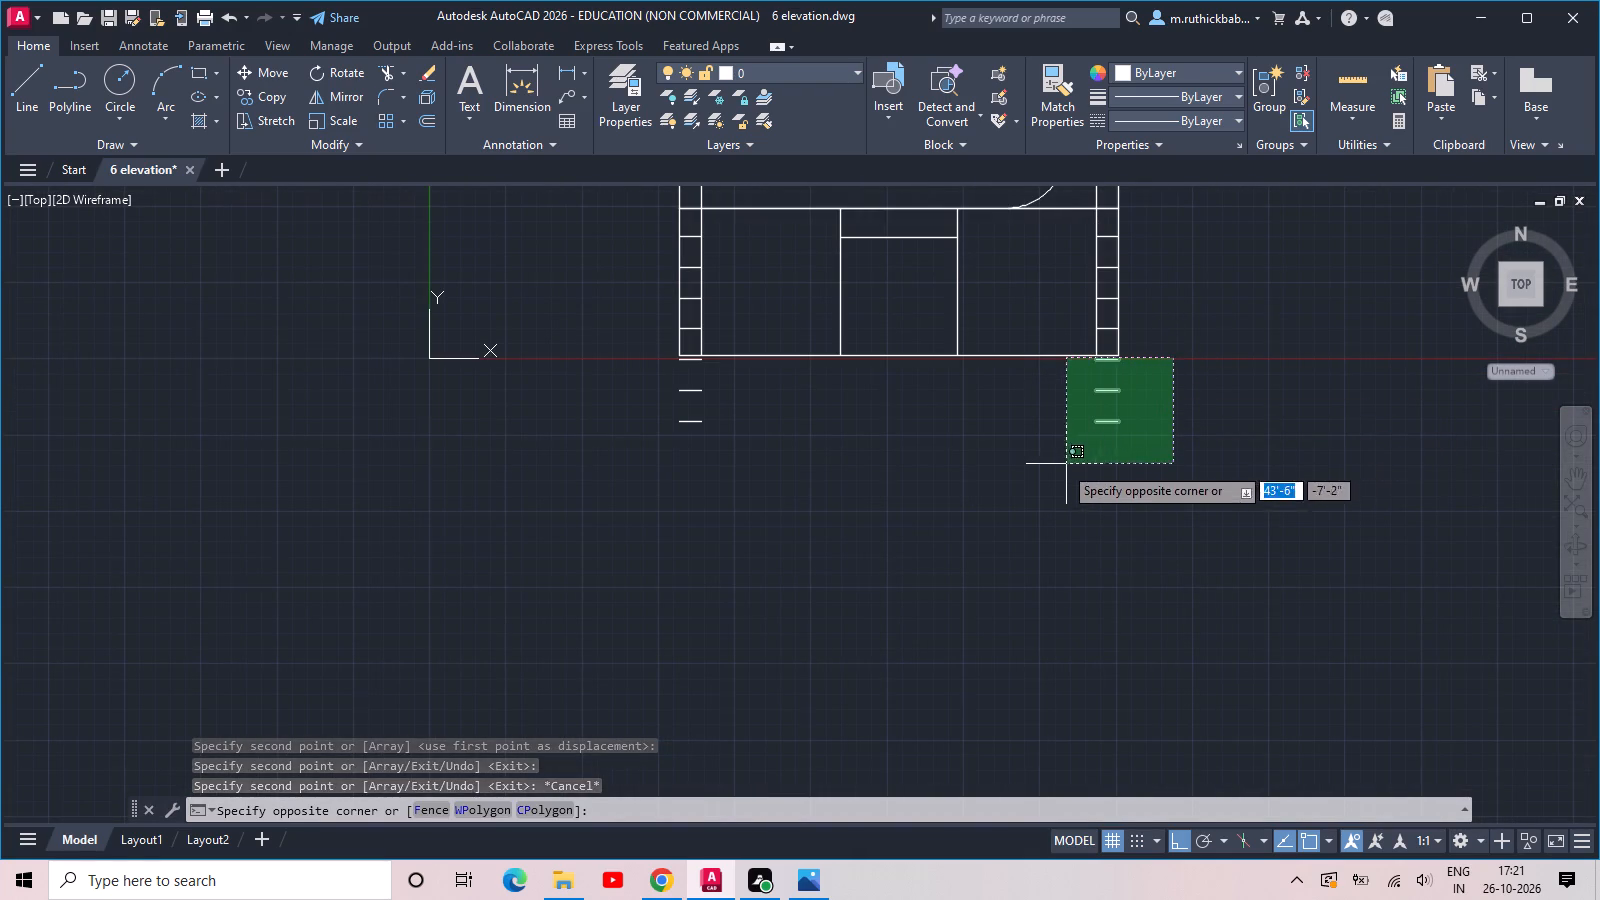
click(601, 489)
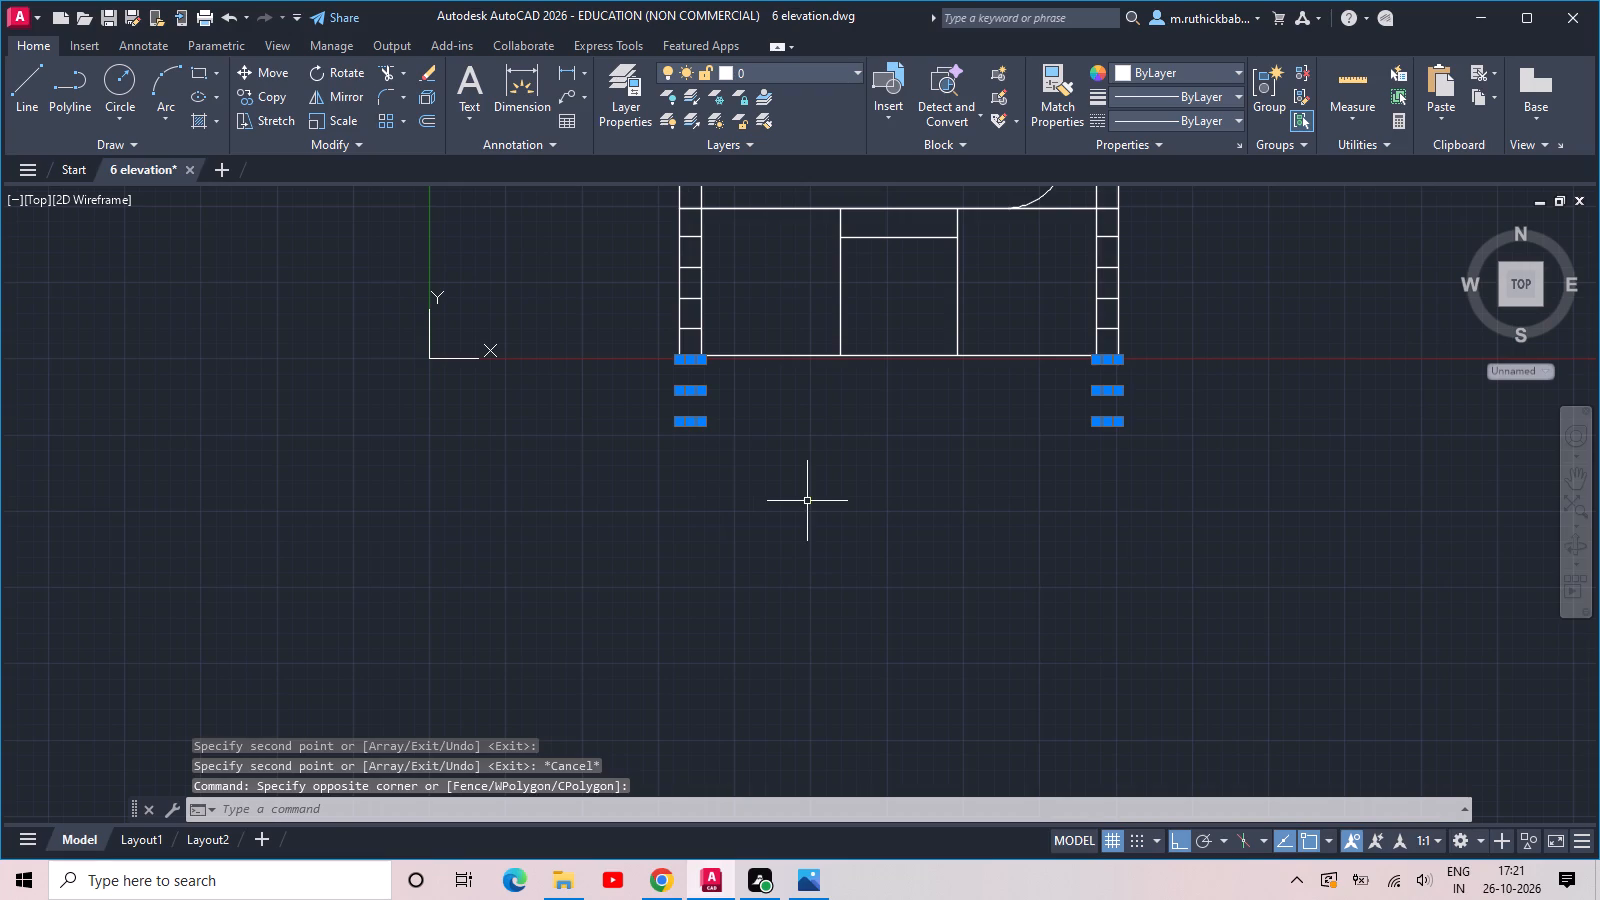
key(Delete)
Erase the four division lines in the ground-floor part of the right side strip.
middle_drag(816, 496, 902, 665)
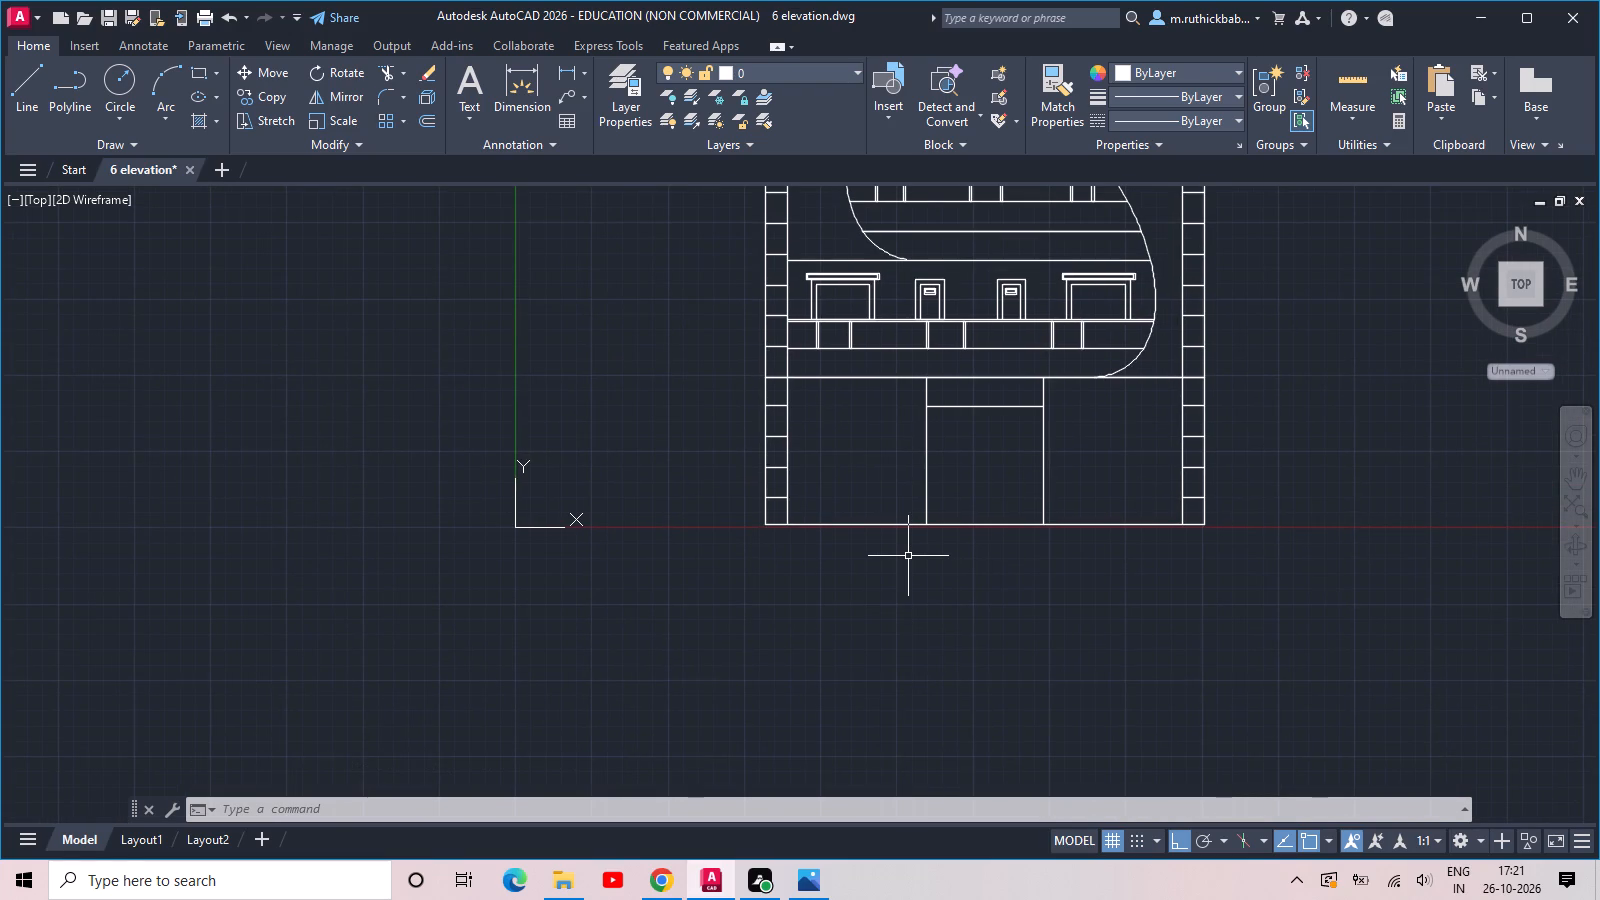
scroll(1287, 400, up, 3)
scroll(973, 345, down, 2)
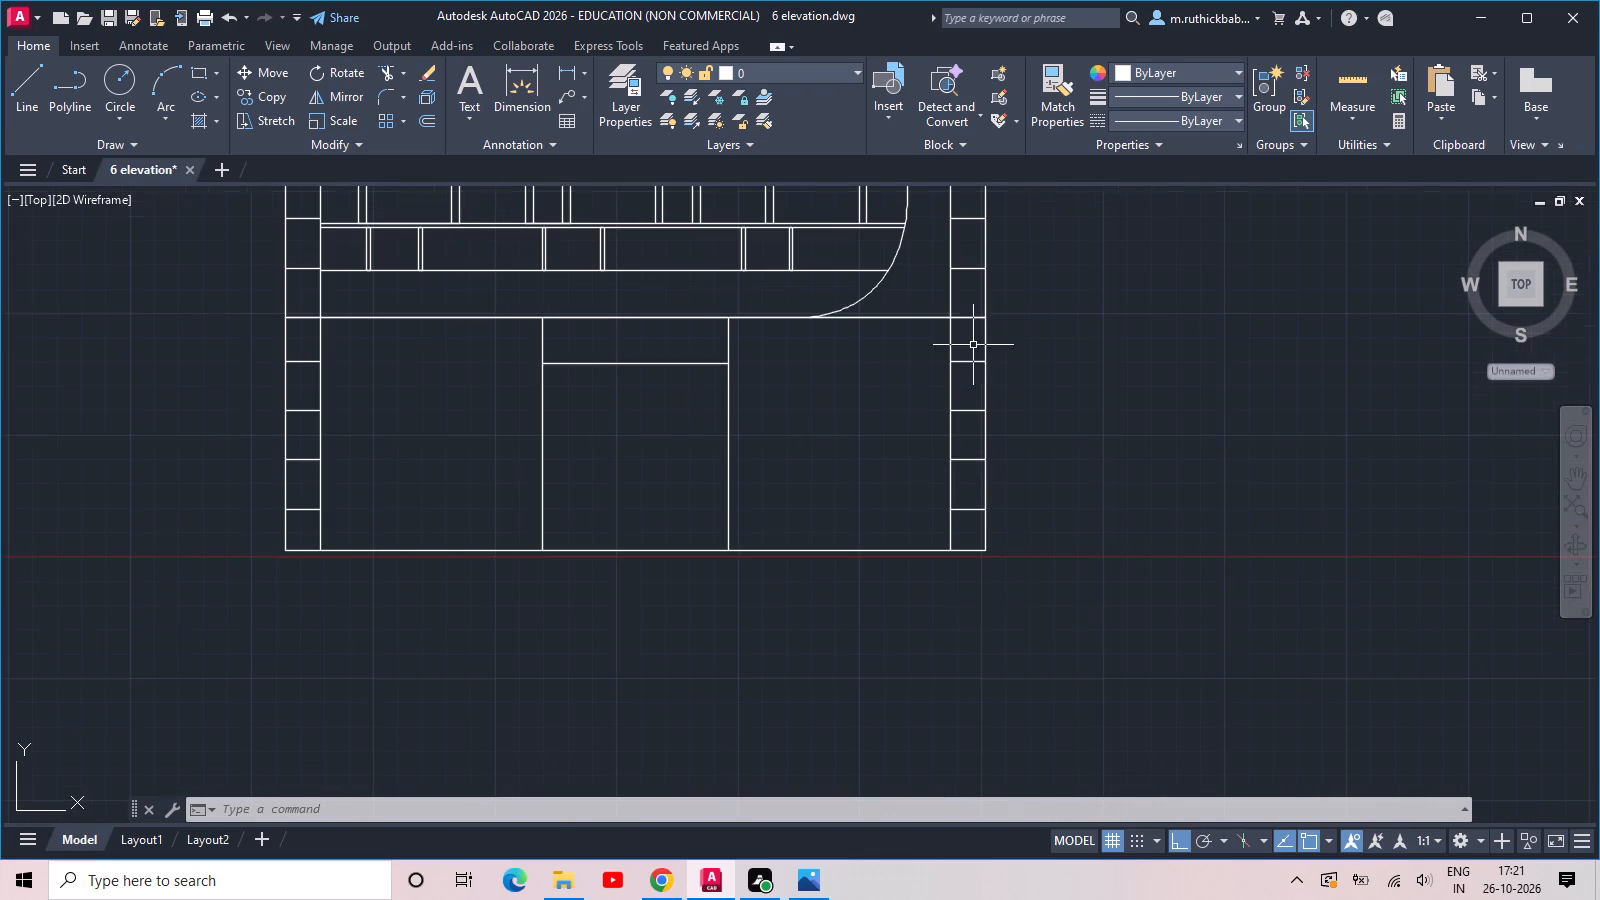
click(935, 348)
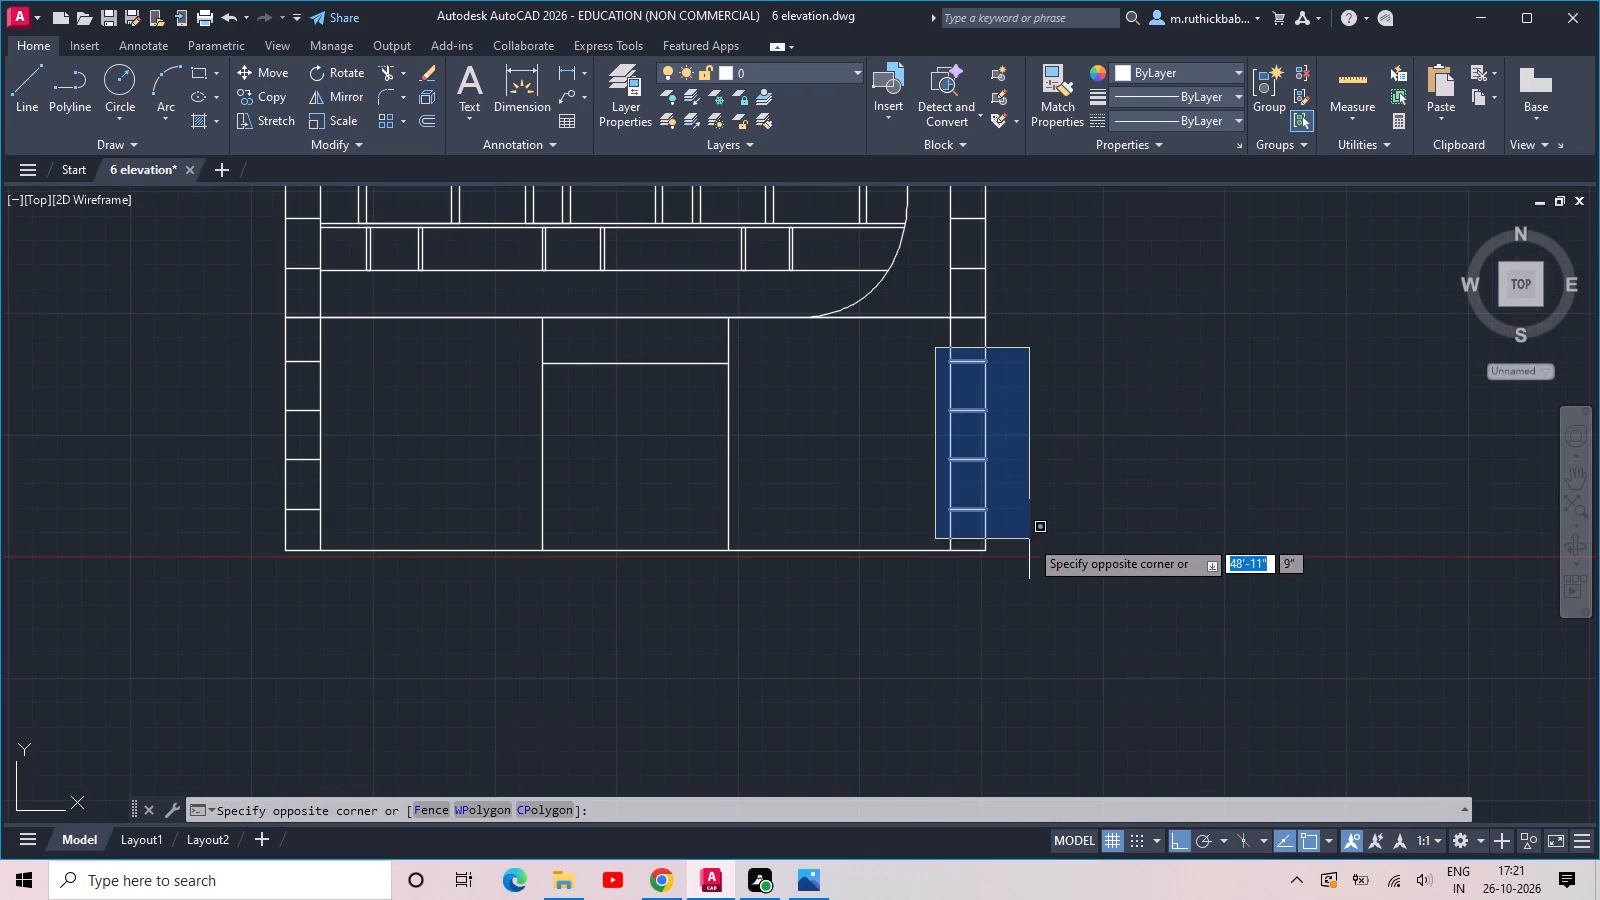
click(1029, 538)
key(Delete)
Trim away the right side strip's inner line between the ground floor's top line and the ground line.
scroll(975, 362, up, 1)
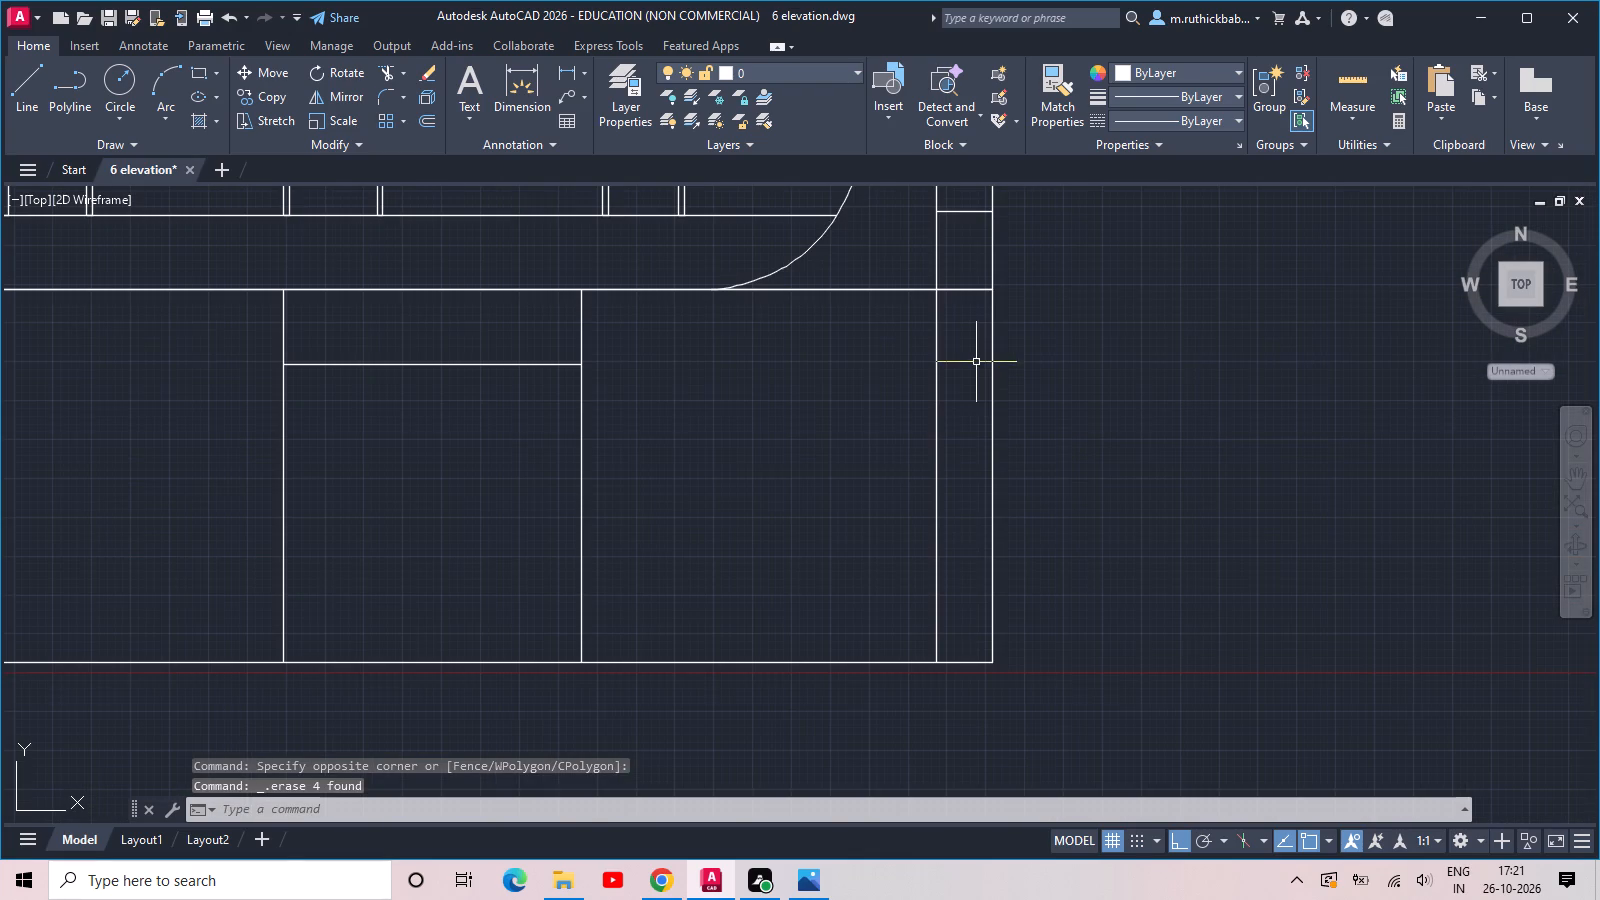
text(tr)
key(space)
key(space)
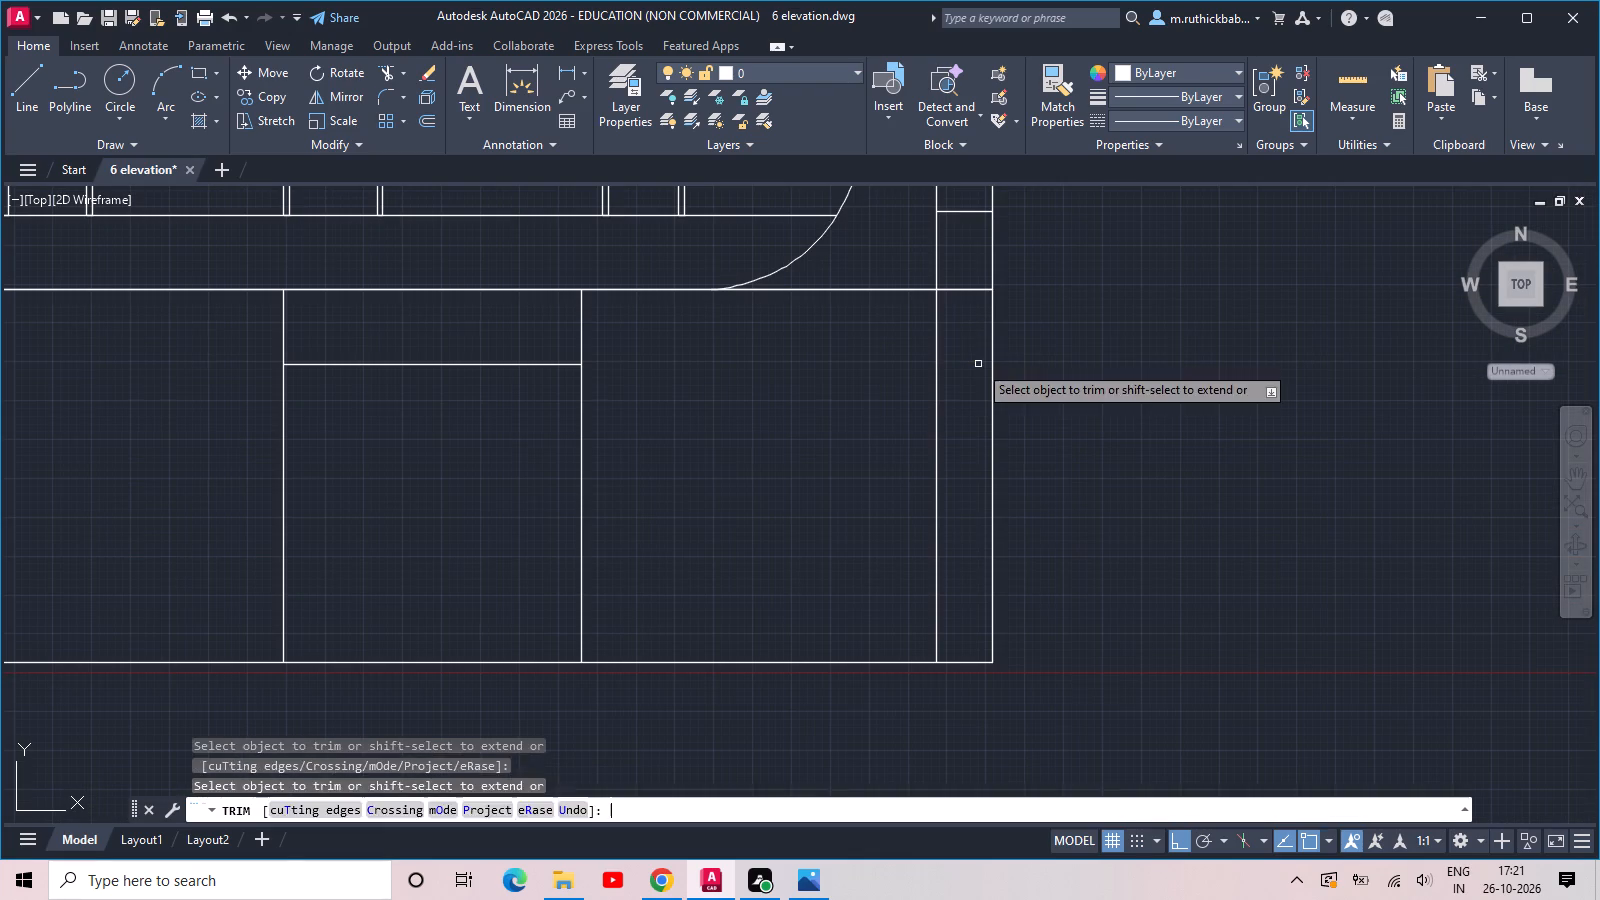
click(978, 364)
click(916, 398)
key(Escape)
key(Escape)
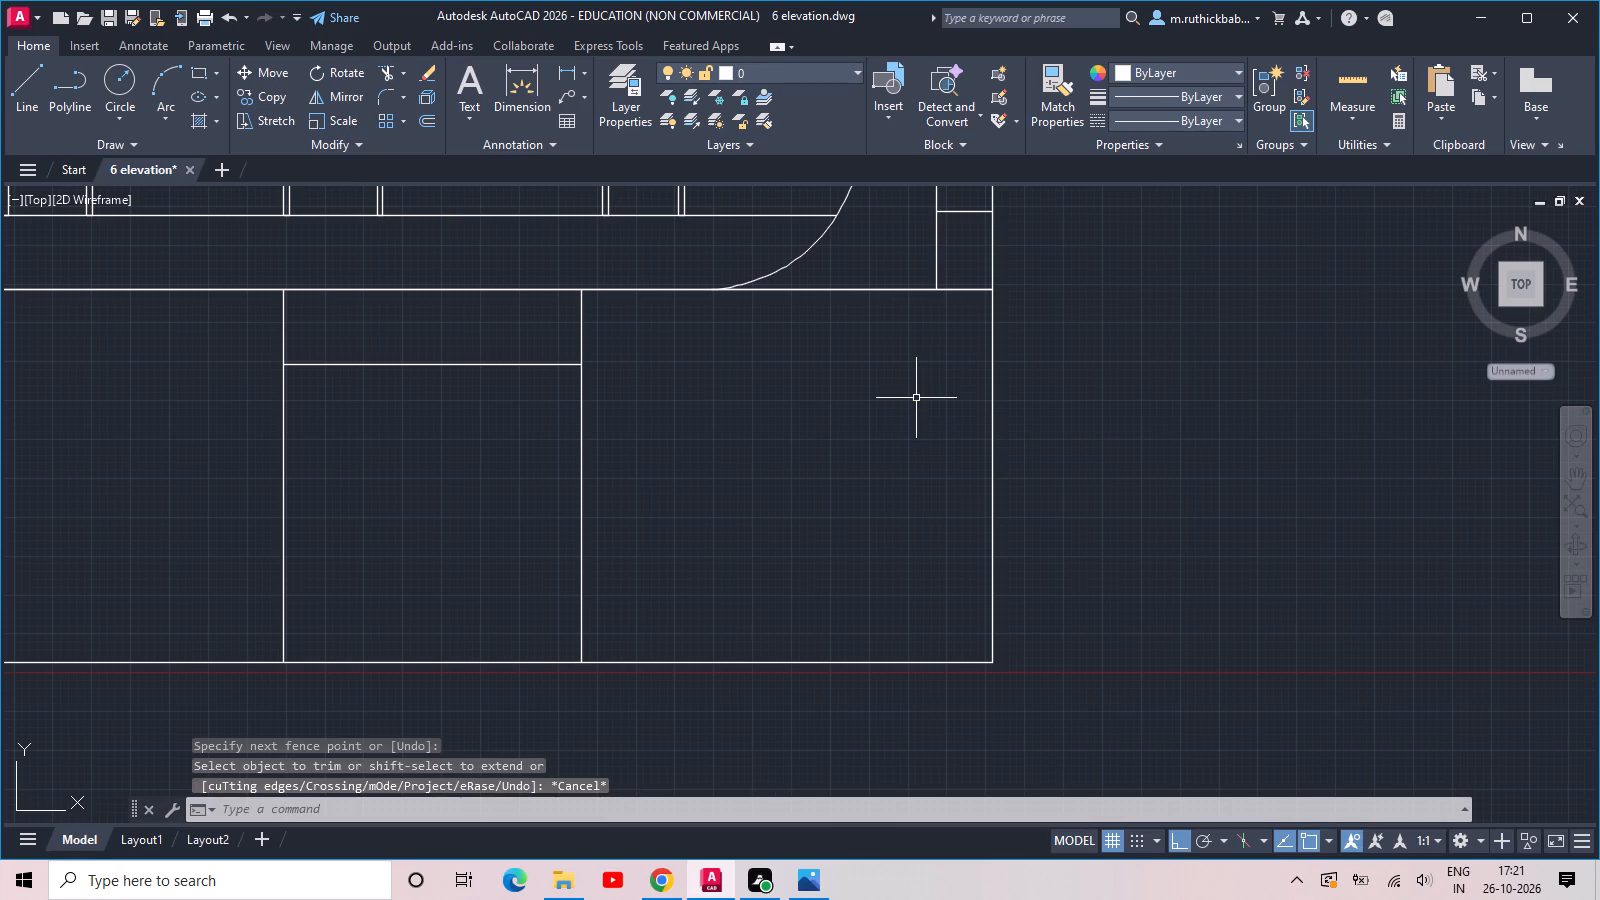
Move the horizontal line in the ground floor's middle bay down by about 1 foot.
middle_drag(673, 474, 1032, 442)
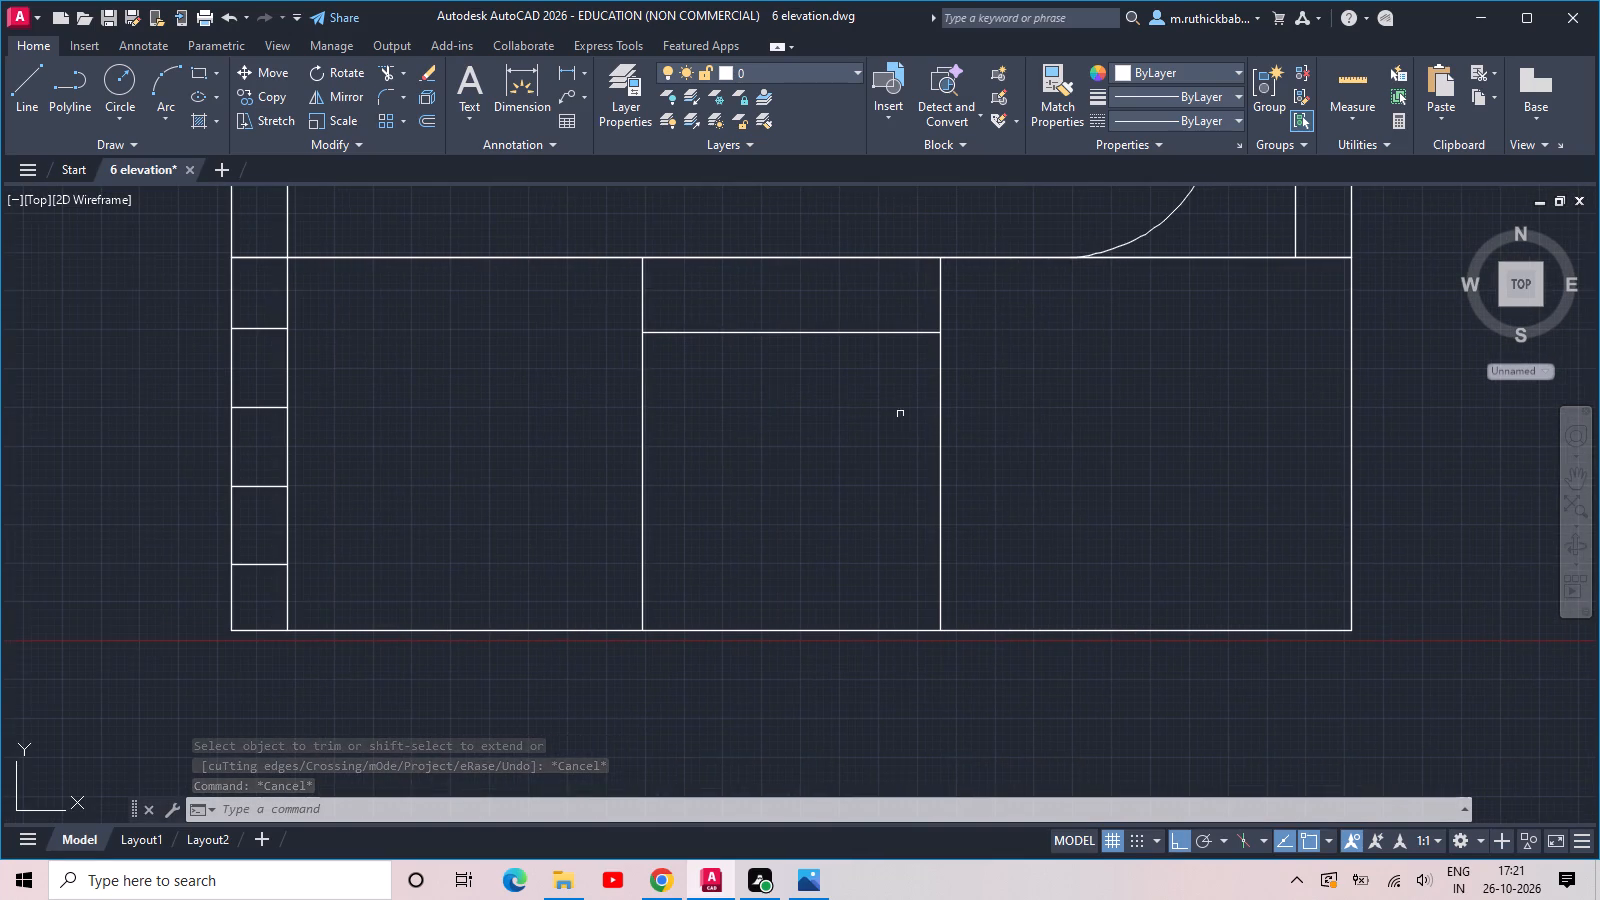
middle_drag(851, 396, 873, 417)
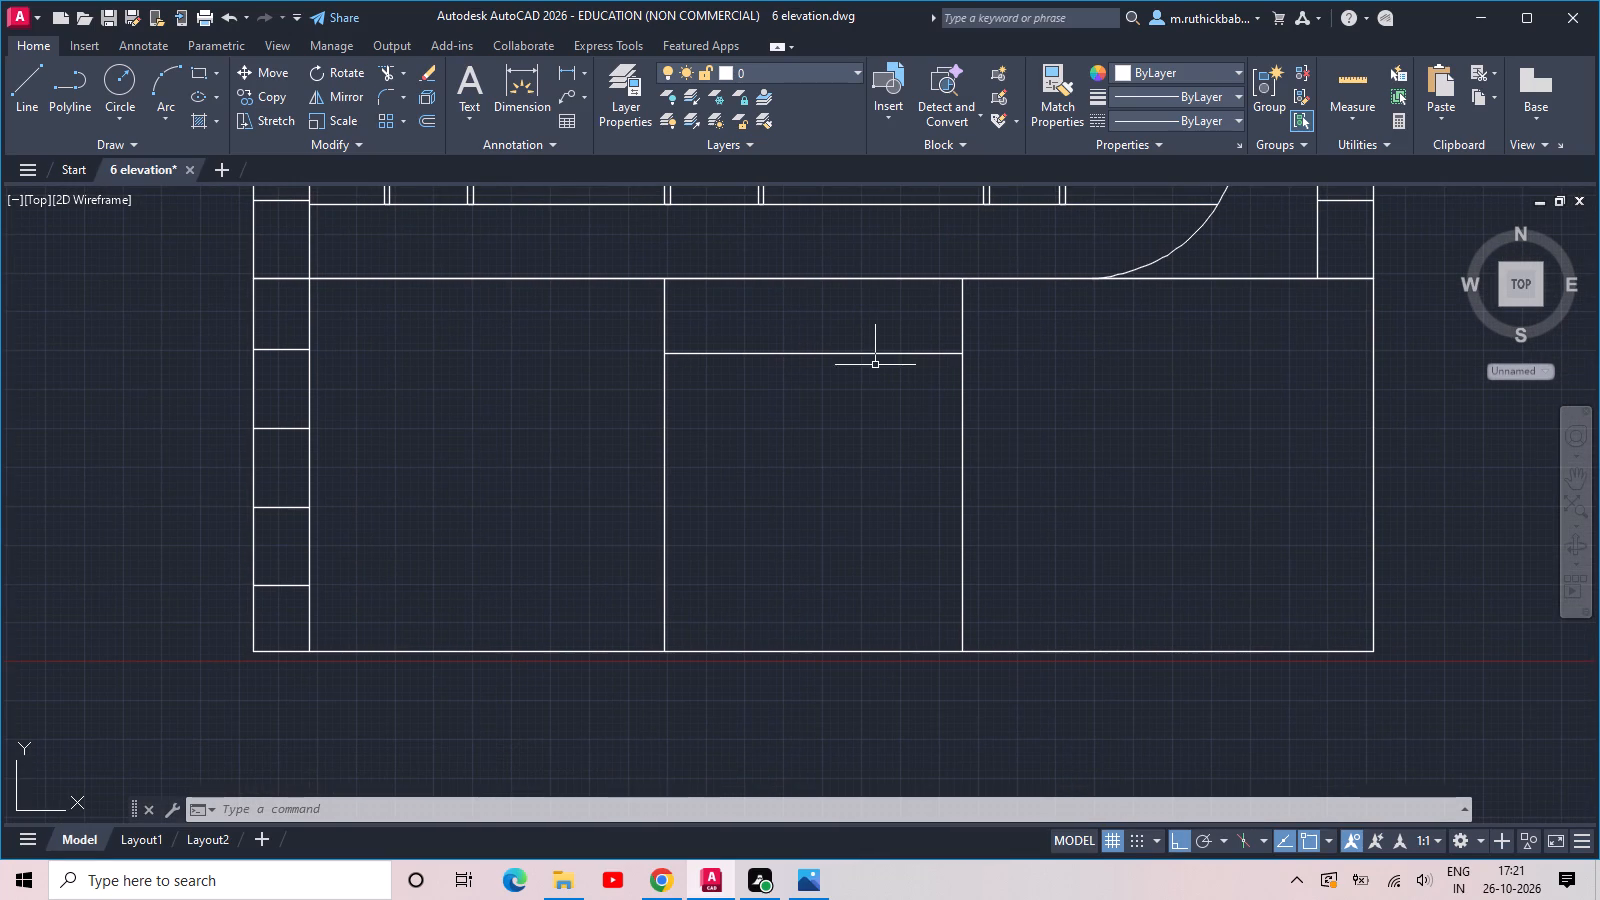
click(873, 367)
click(817, 319)
click(814, 356)
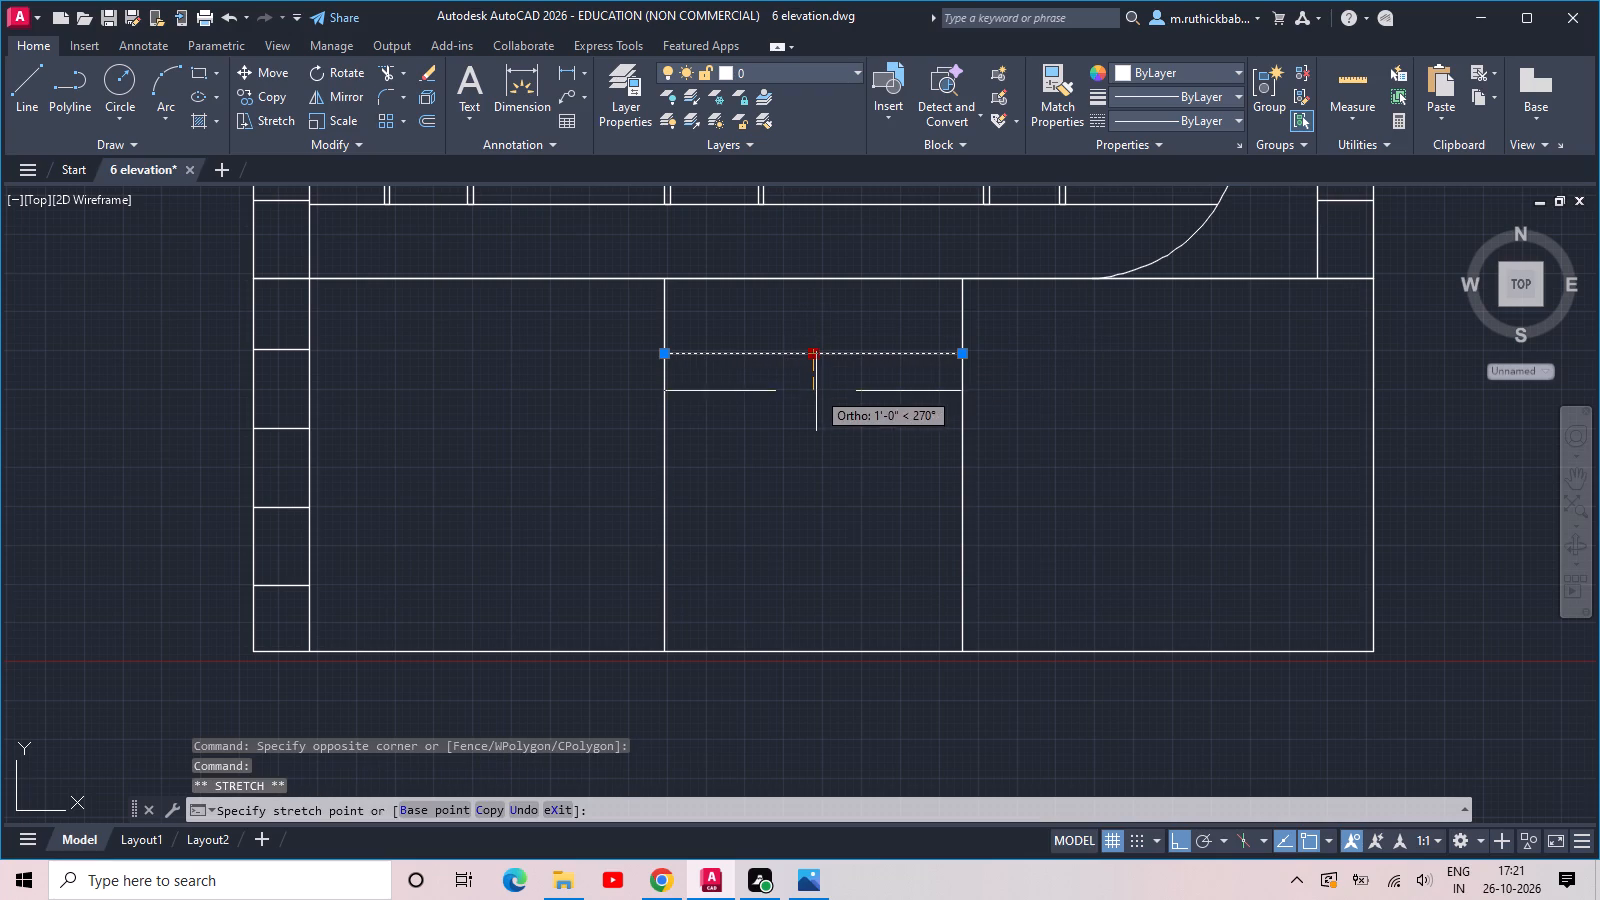
click(816, 395)
key(Escape)
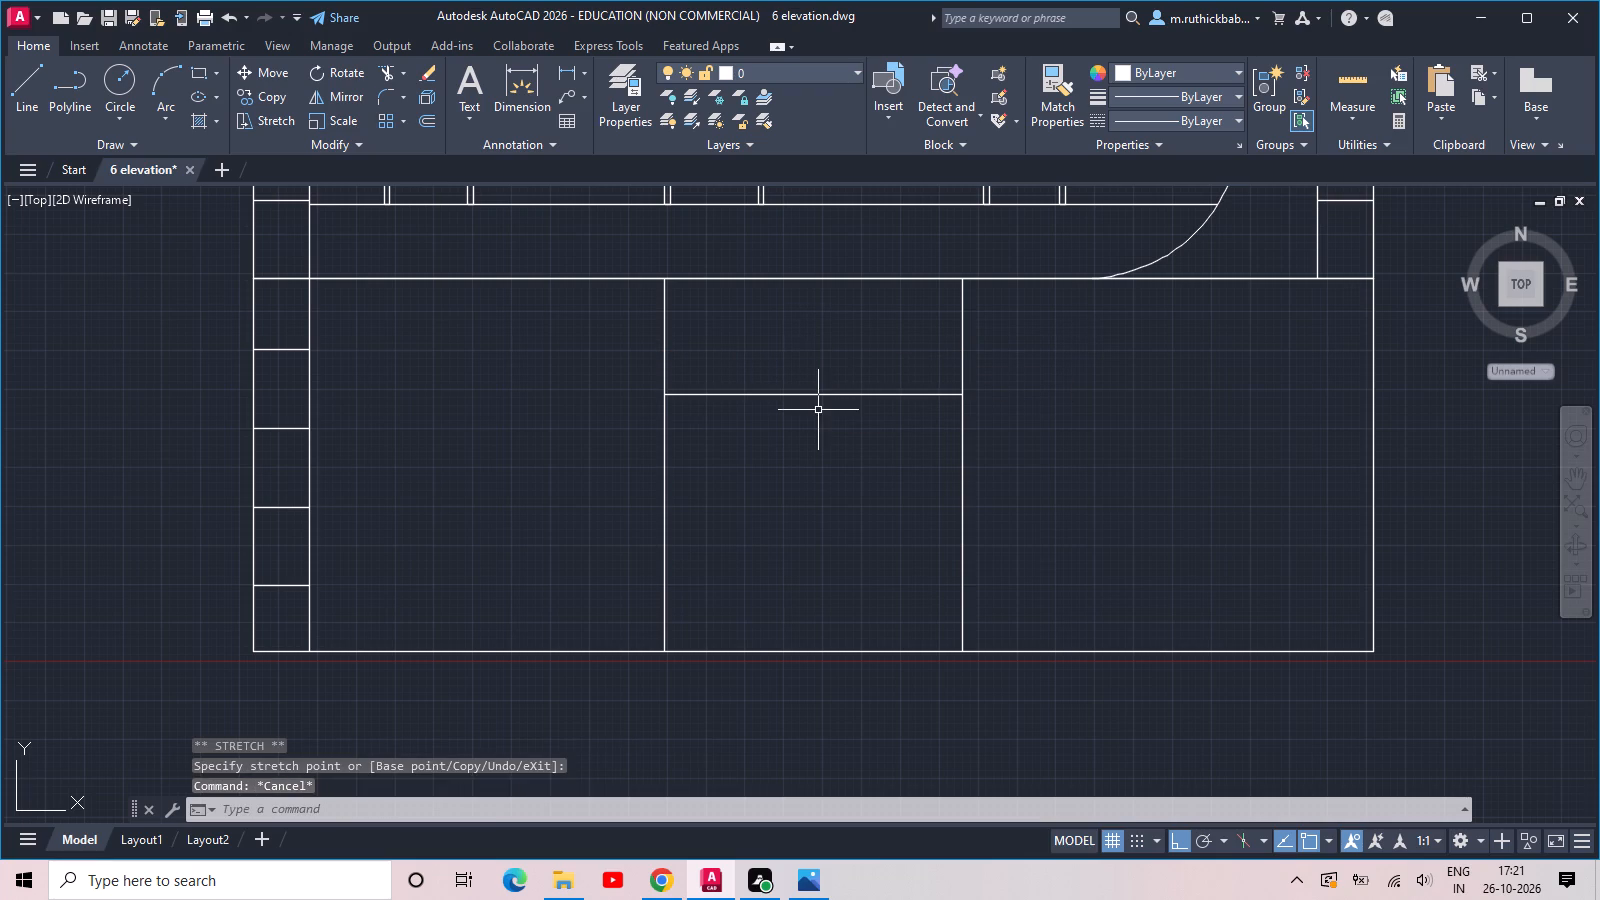
Draw a rectangle about 6" wide and 6'-11" tall from the middle bay's horizontal line midpoint down to the ground line.
text(re)
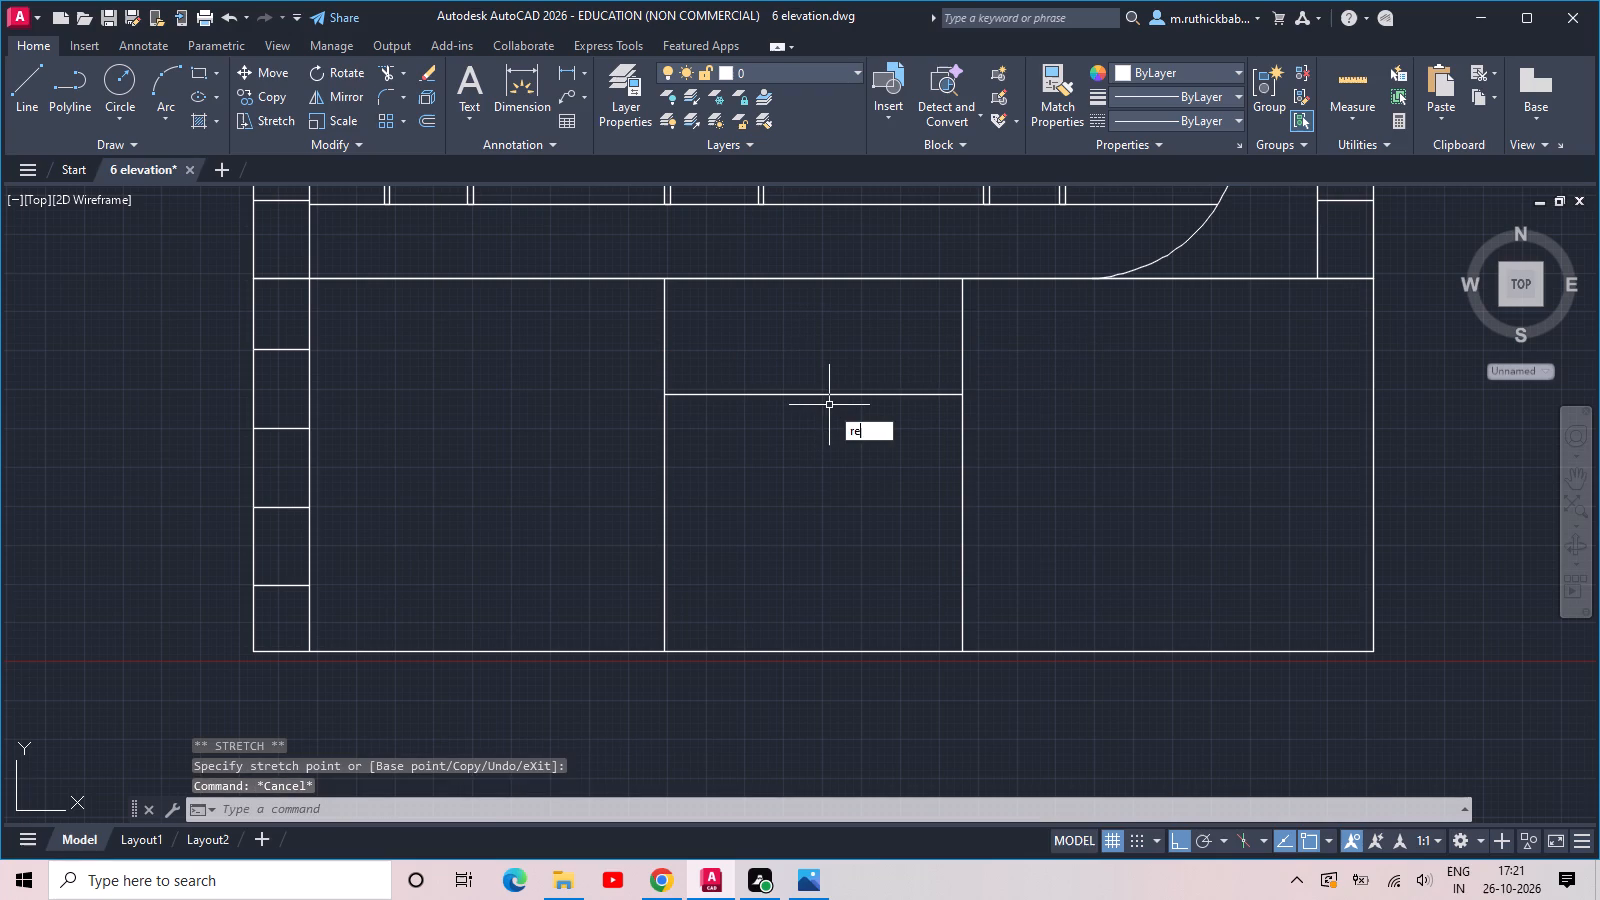
text(c)
key(space)
scroll(829, 405, up, 4)
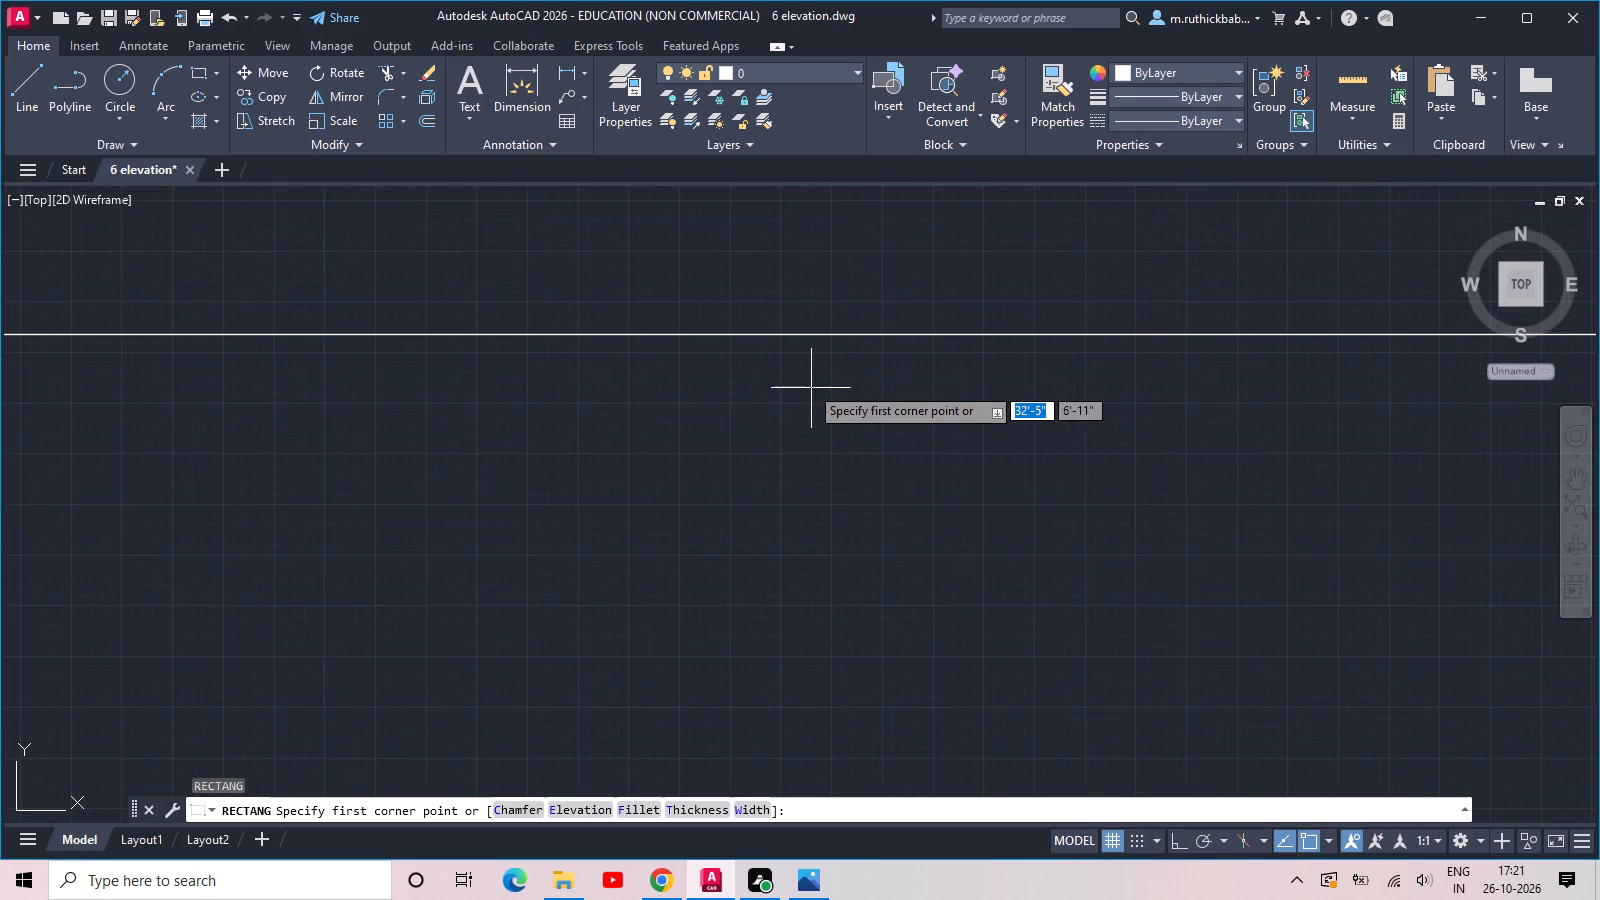
scroll(791, 347, down, 2)
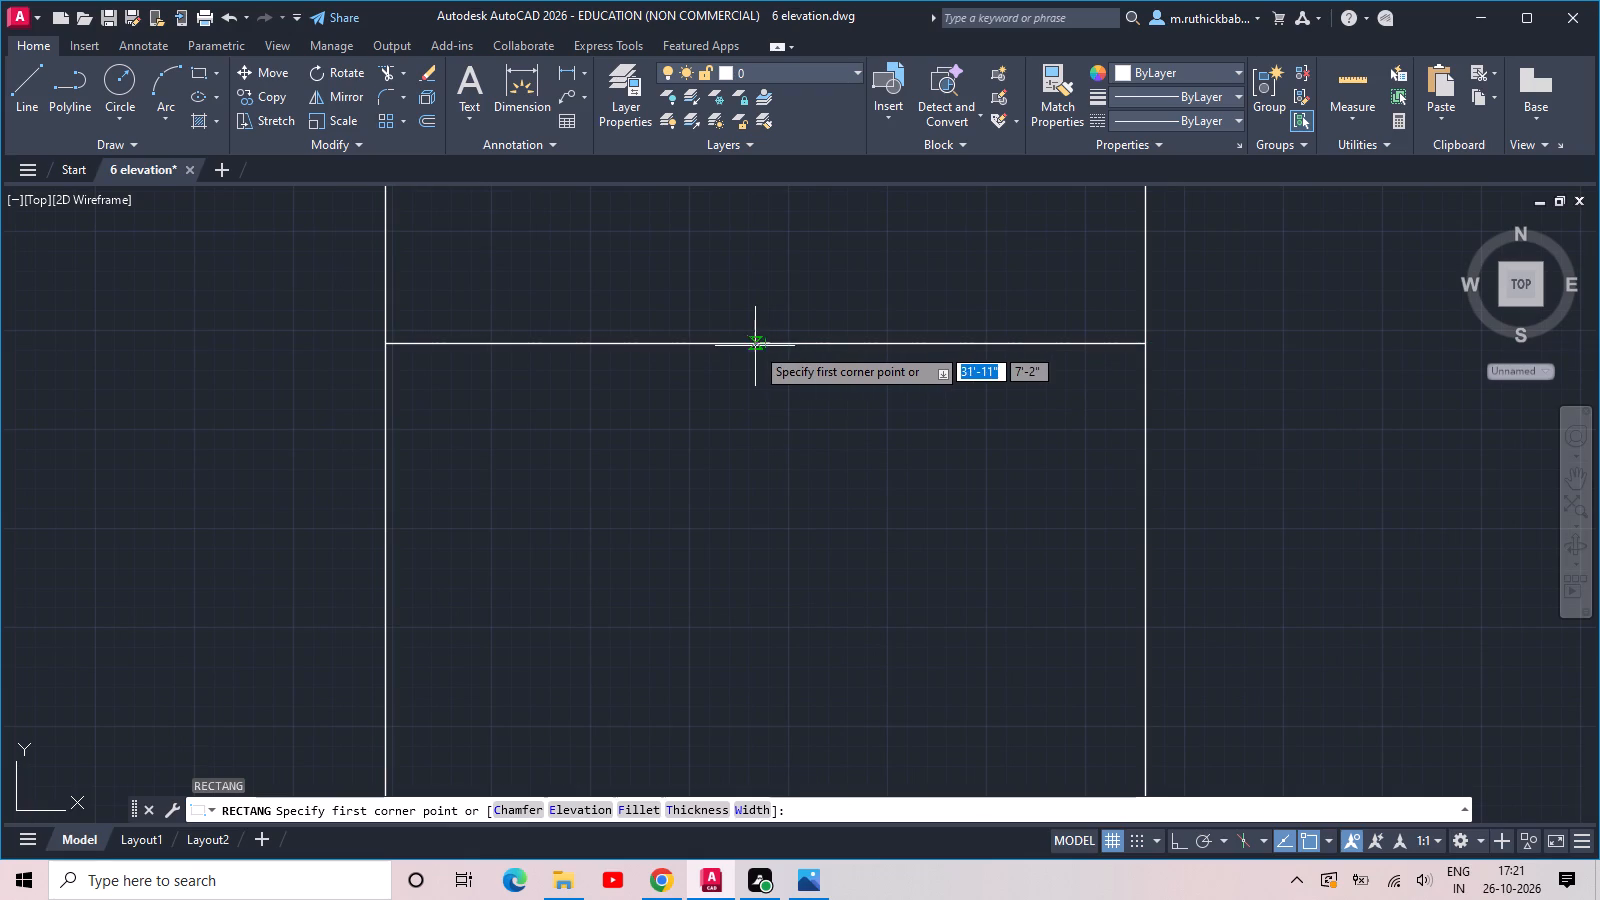
click(750, 348)
middle_drag(786, 395, 878, 119)
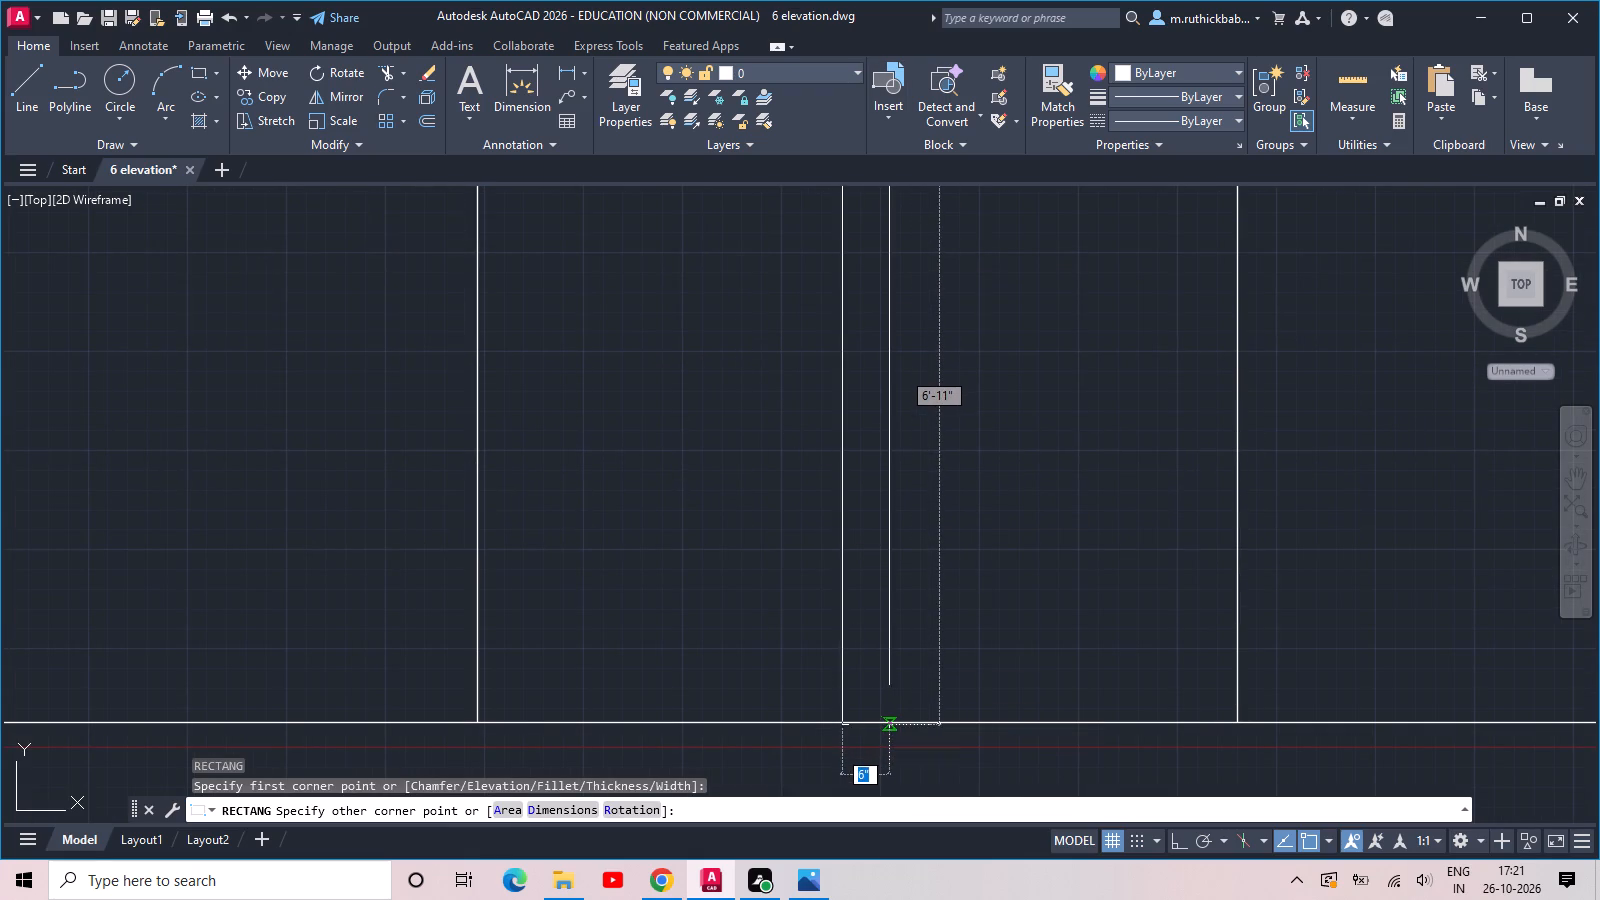
click(889, 725)
key(Escape)
Draw a vertical centre line through the narrow rectangle, from its top edge midpoint to its bottom edge midpoint.
text(l)
key(space)
scroll(885, 556, down, 2)
scroll(884, 307, up, 1)
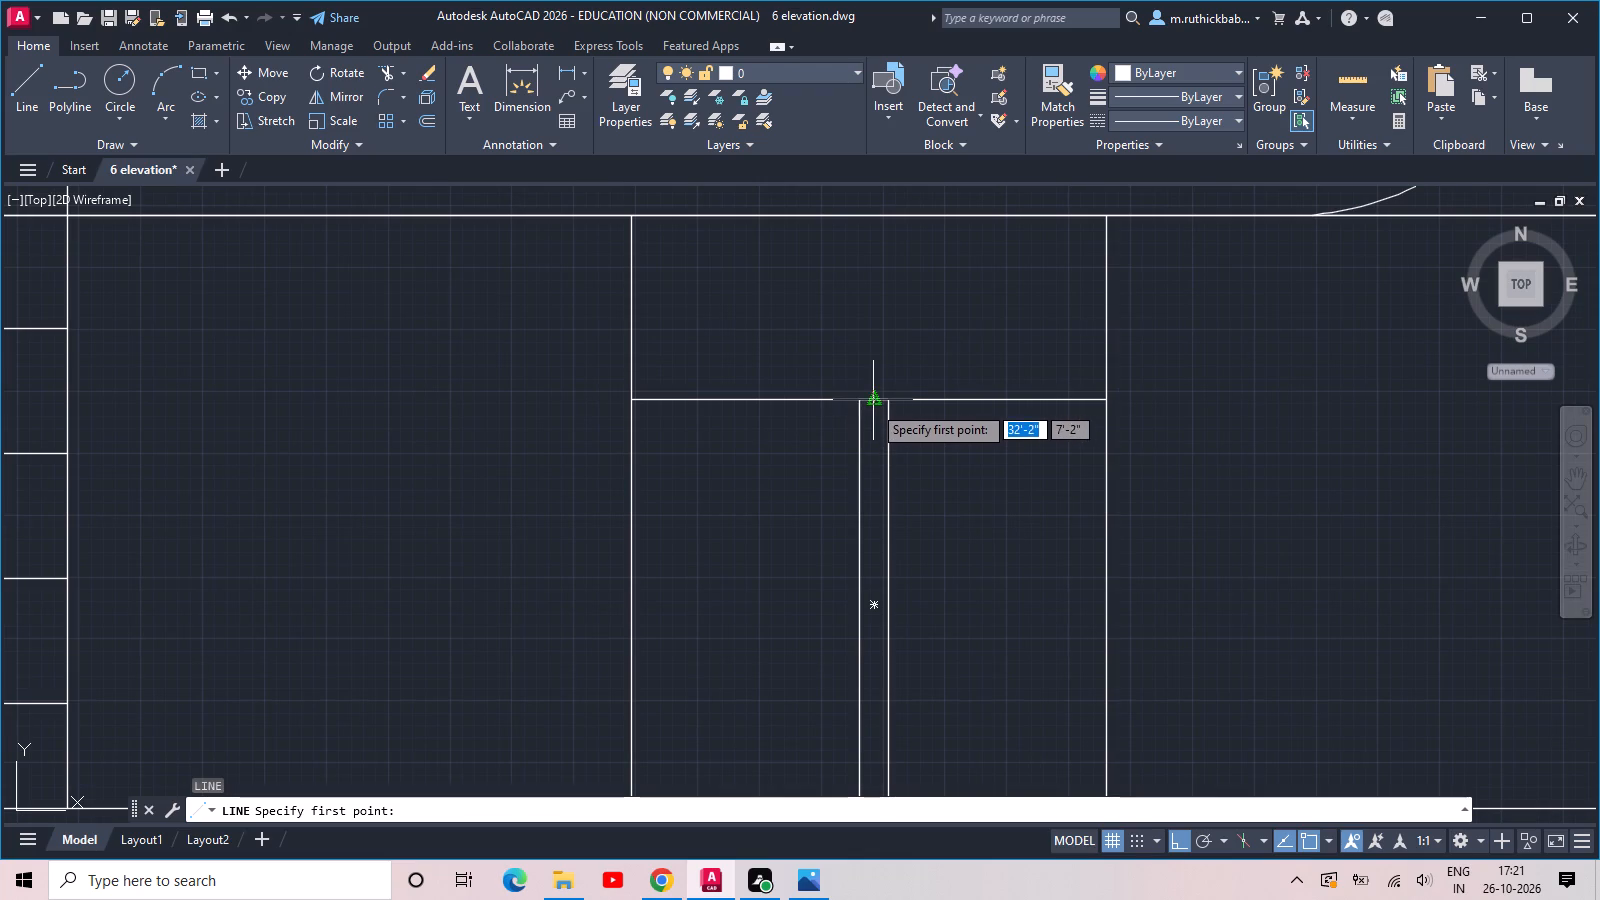
click(872, 404)
middle_drag(883, 594, 949, 412)
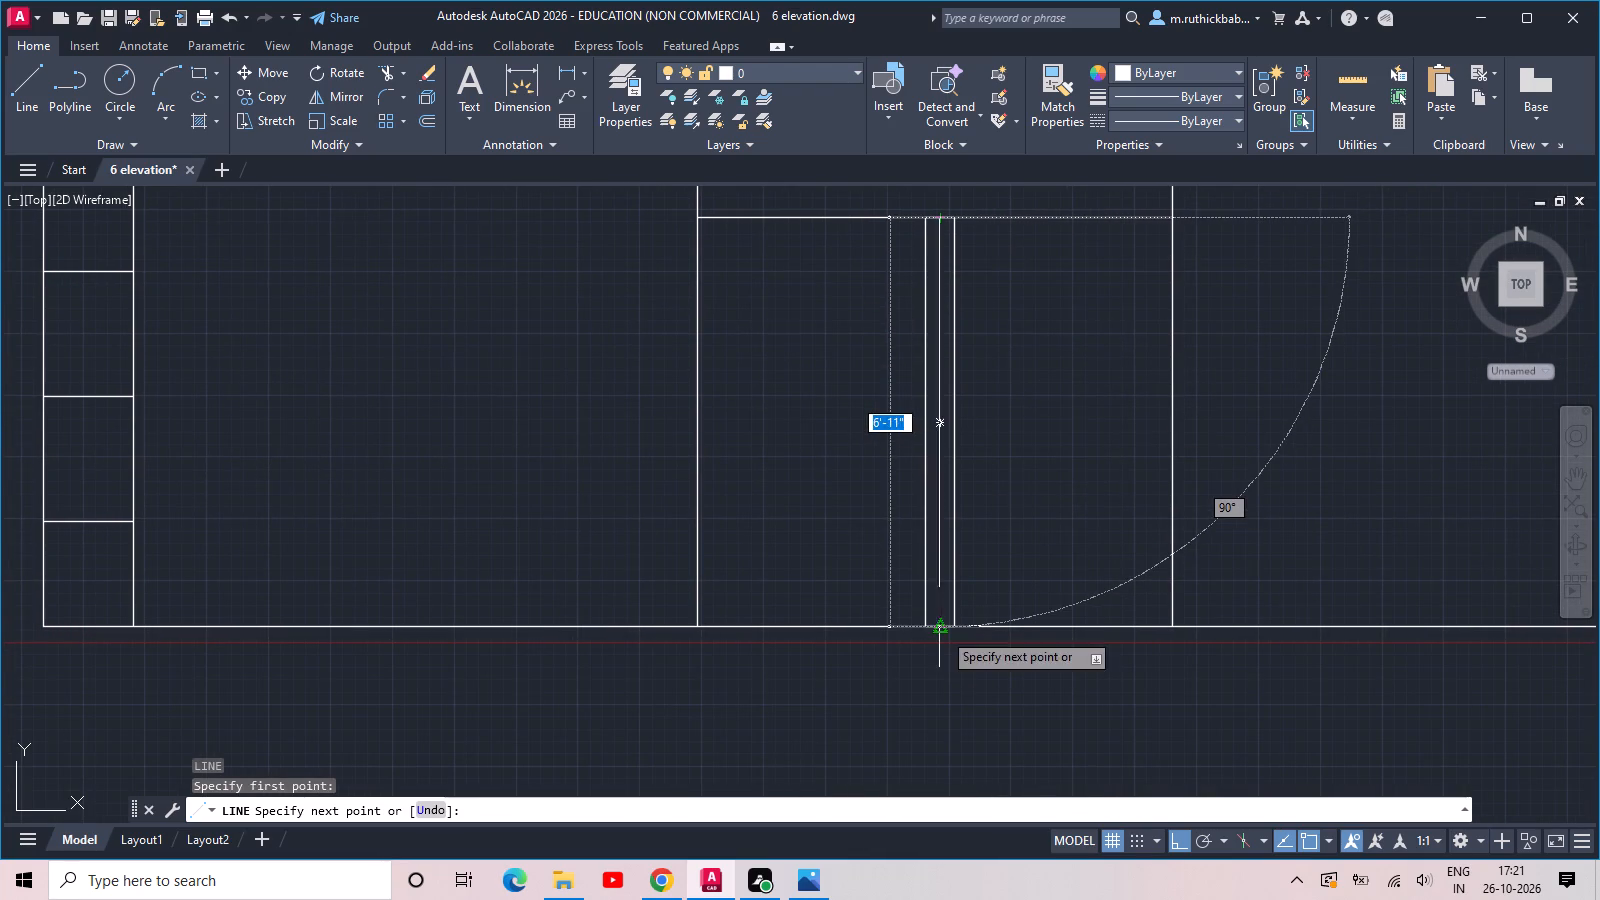
click(941, 626)
key(Escape)
Draw a horizontal line on each side of the narrow rectangle to the bay dividers, about 11" below the bay's horizontal line.
middle_drag(883, 470, 944, 521)
middle_drag(917, 421, 950, 488)
text(l)
key(space)
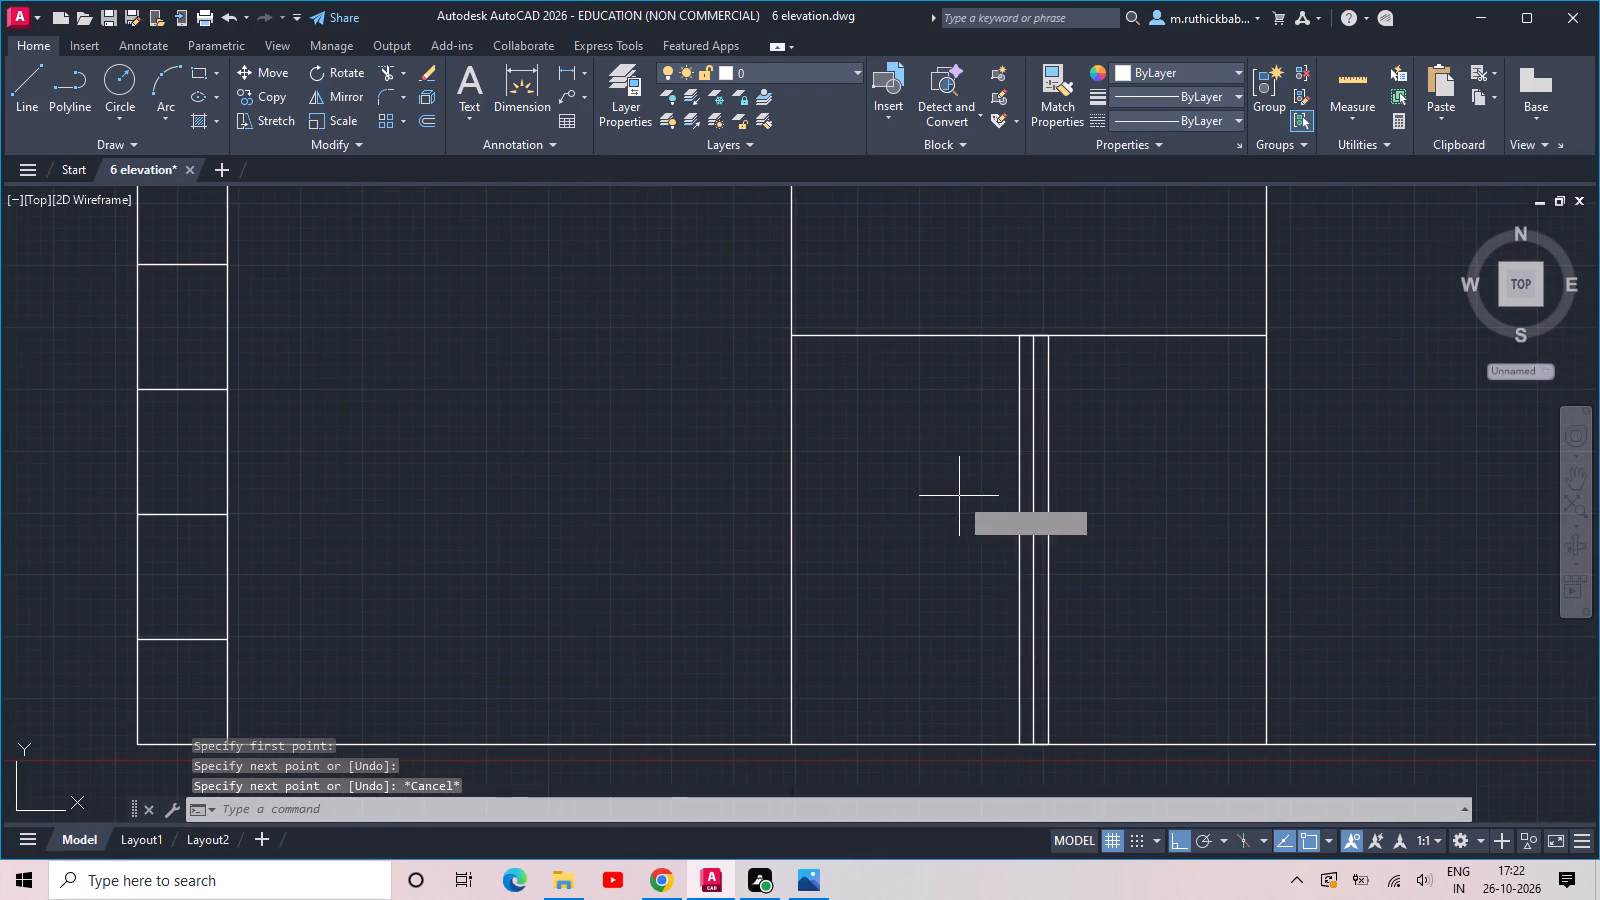
click(798, 392)
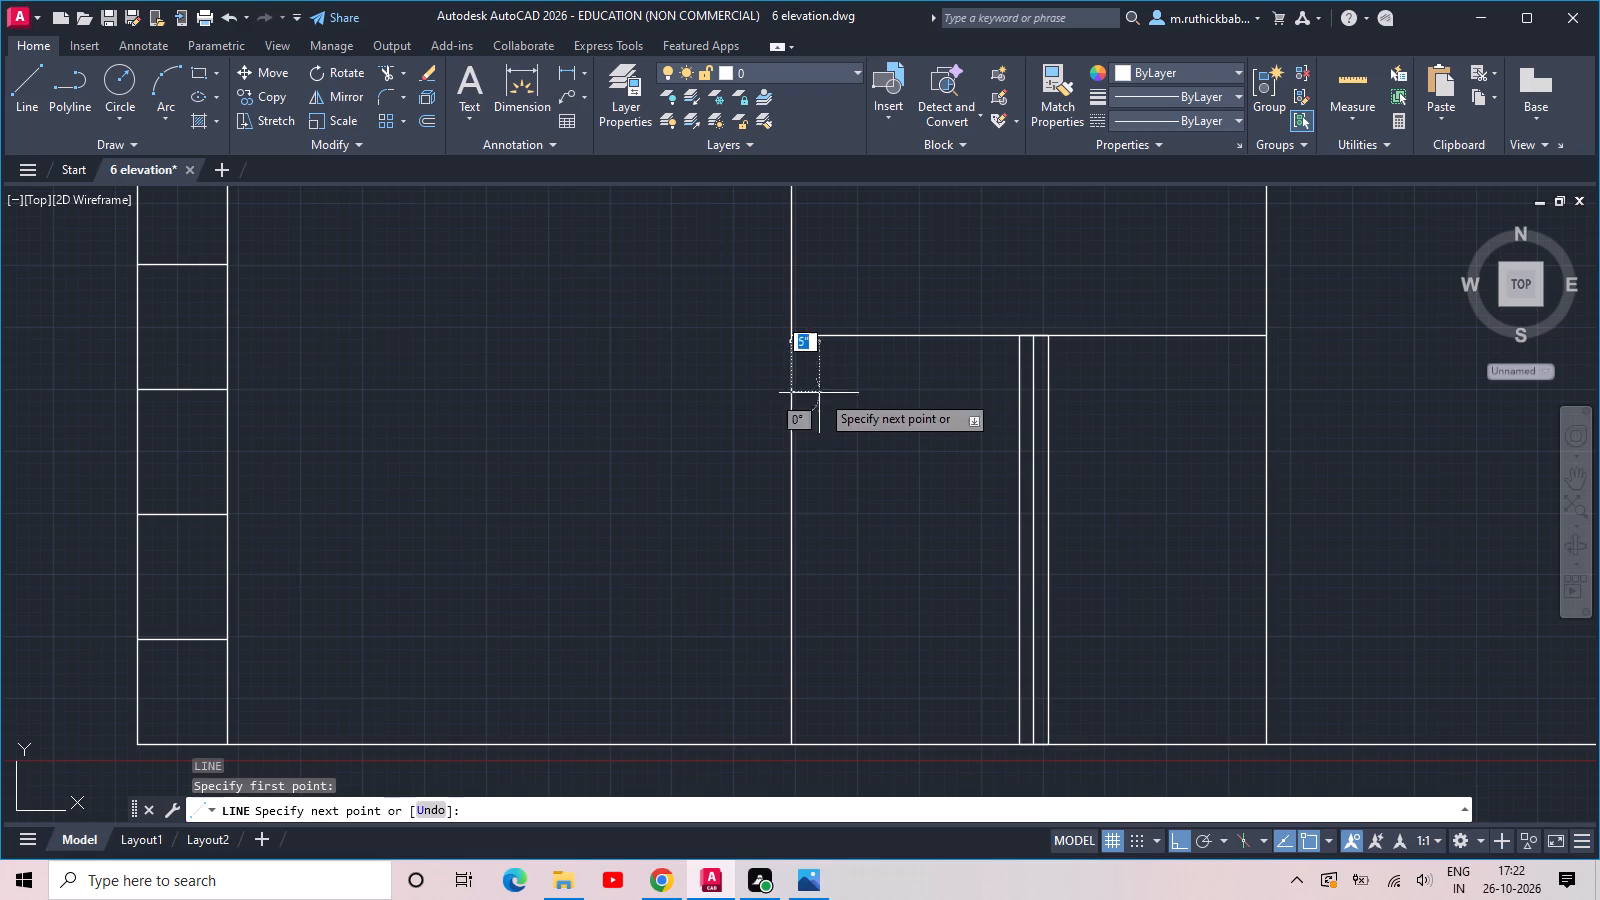
click(1018, 390)
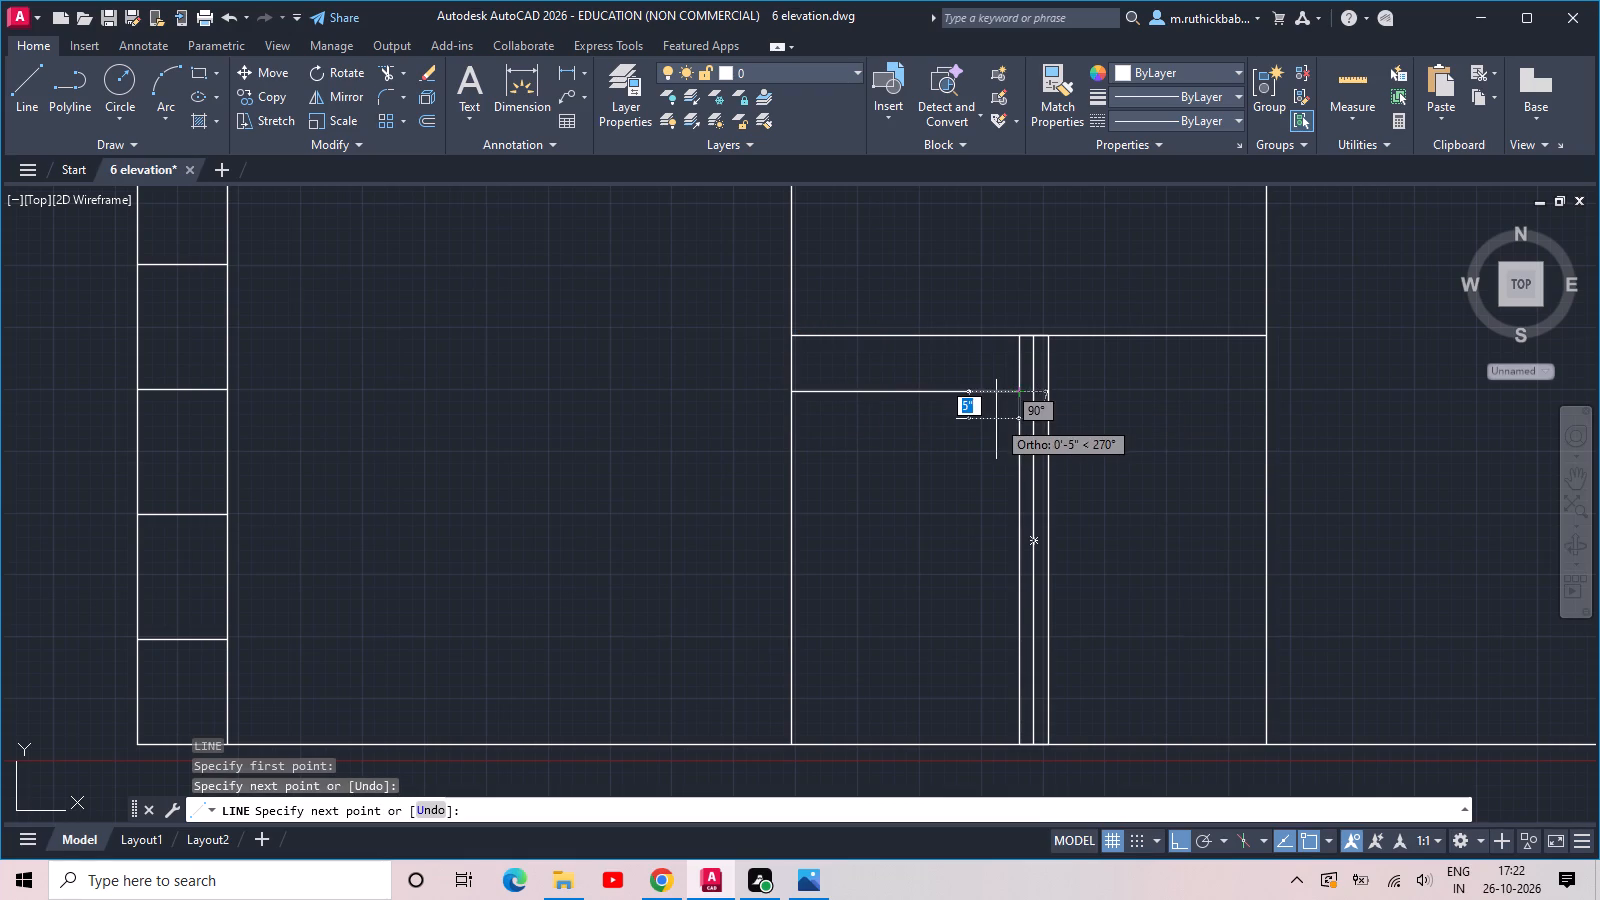
key(space)
key(space)
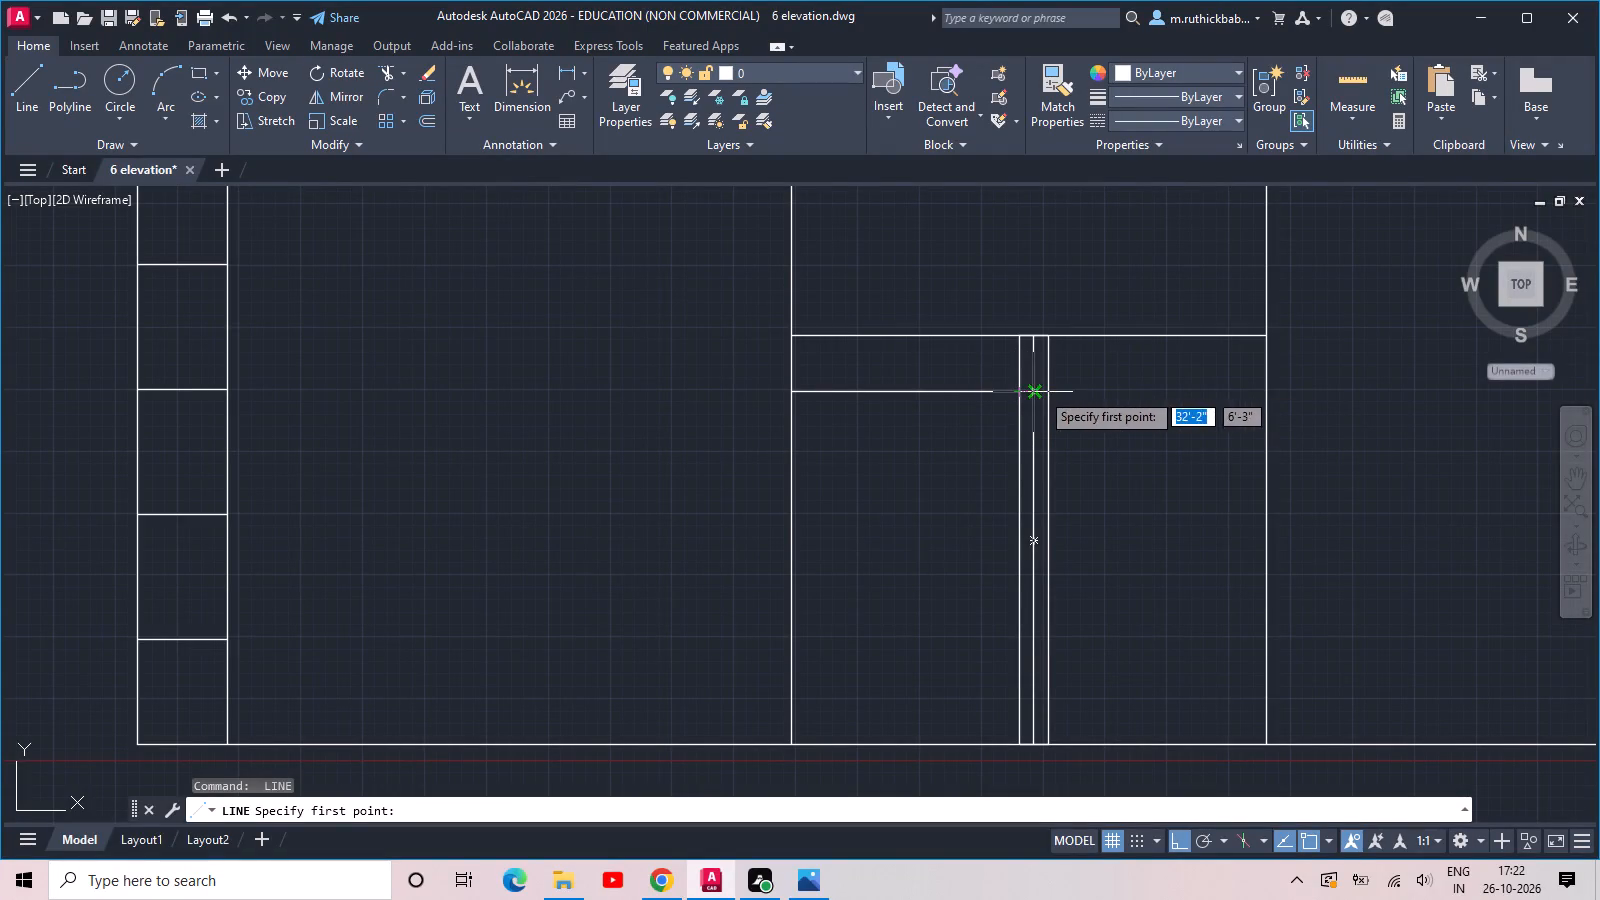
click(1052, 391)
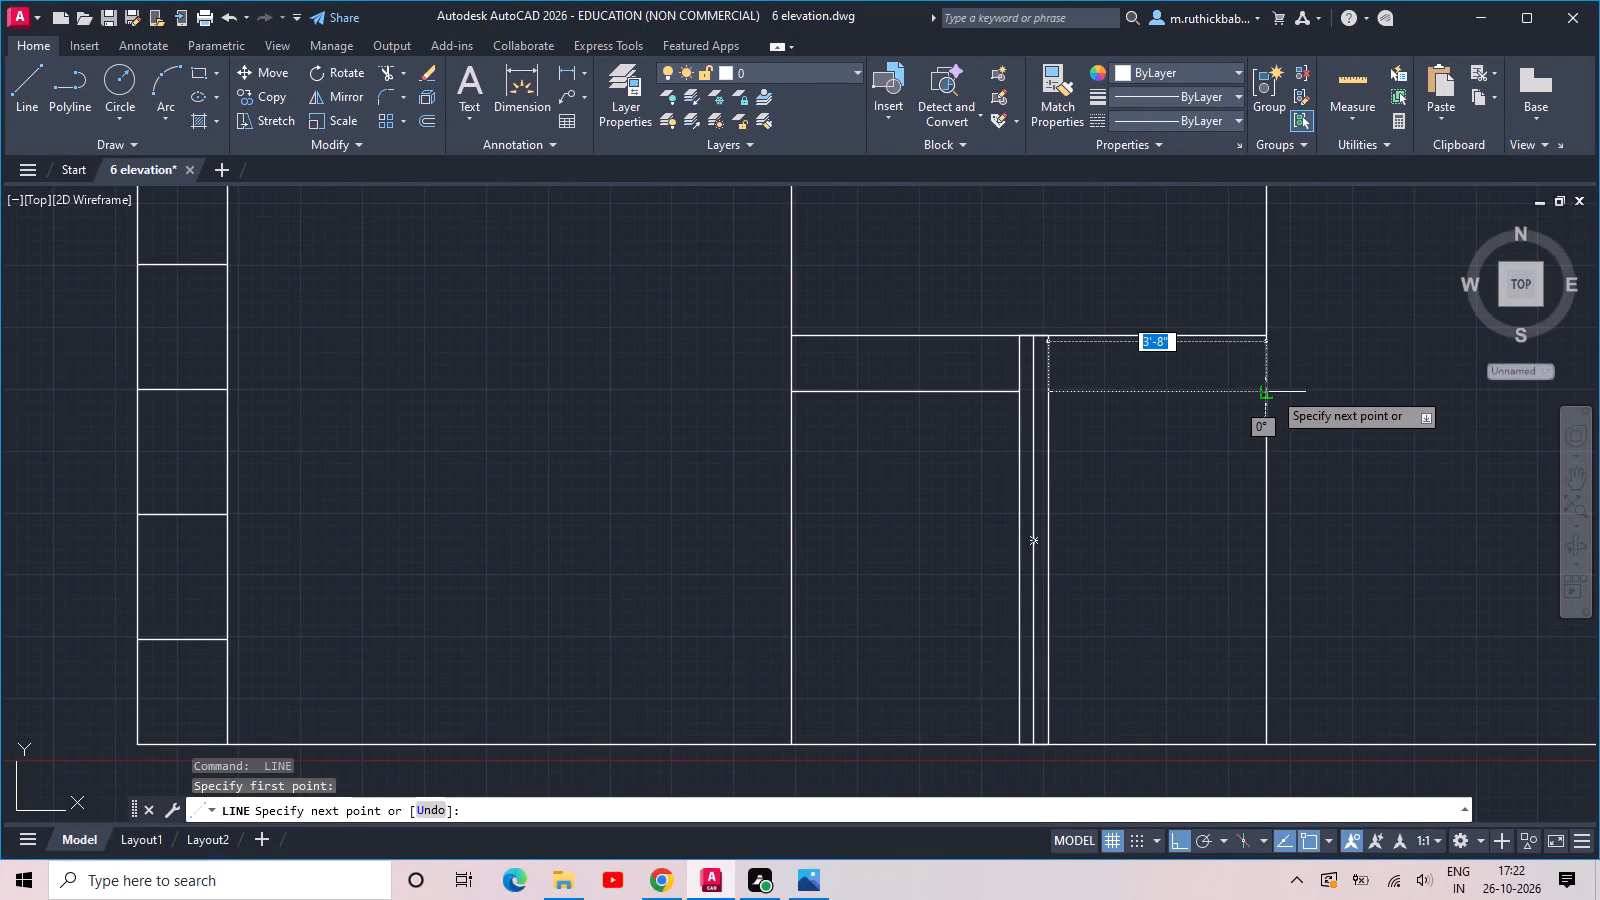
click(1272, 390)
key(Escape)
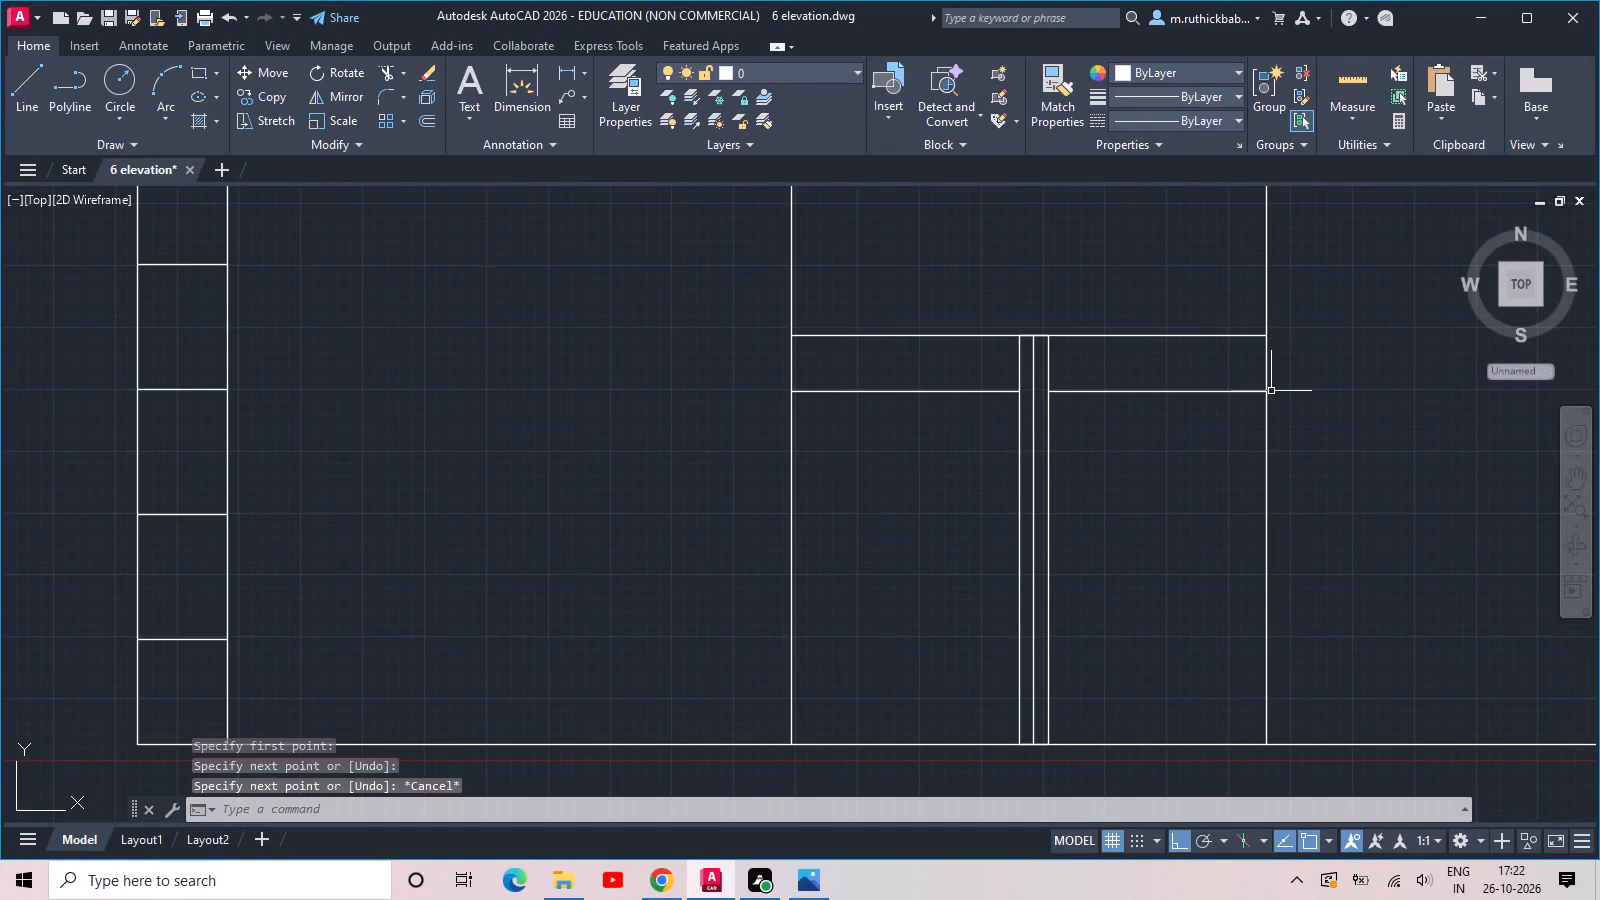
Copy the two short horizontal lines beside the narrow rectangle downward as an array of 9 items fitted within about 5'-3".
click(964, 428)
click(893, 358)
click(1169, 423)
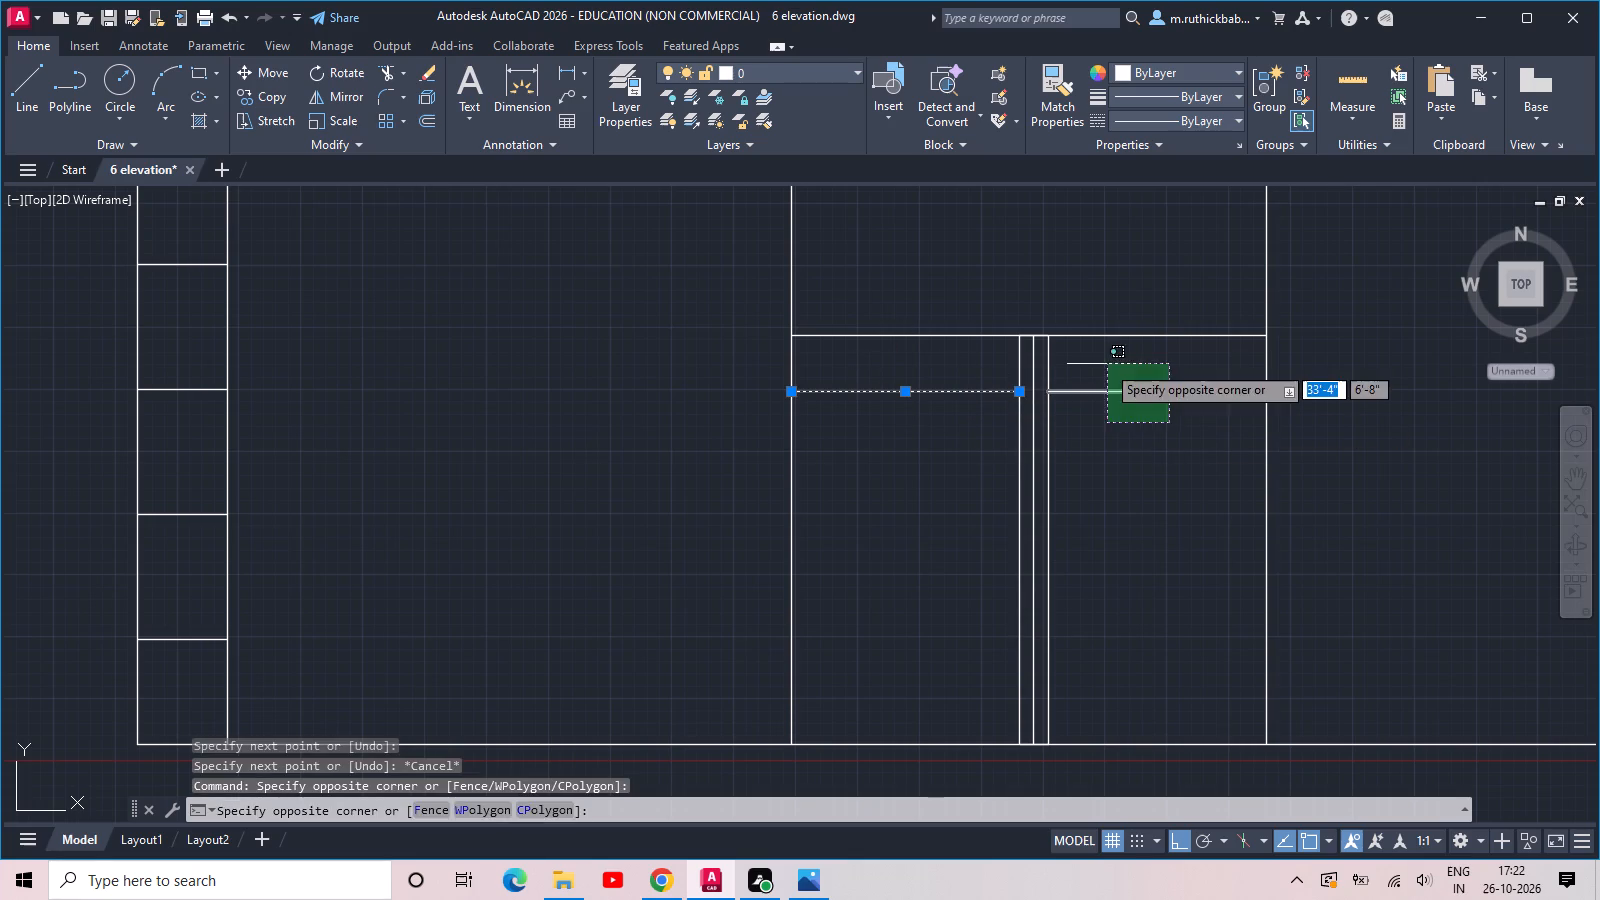
click(1106, 364)
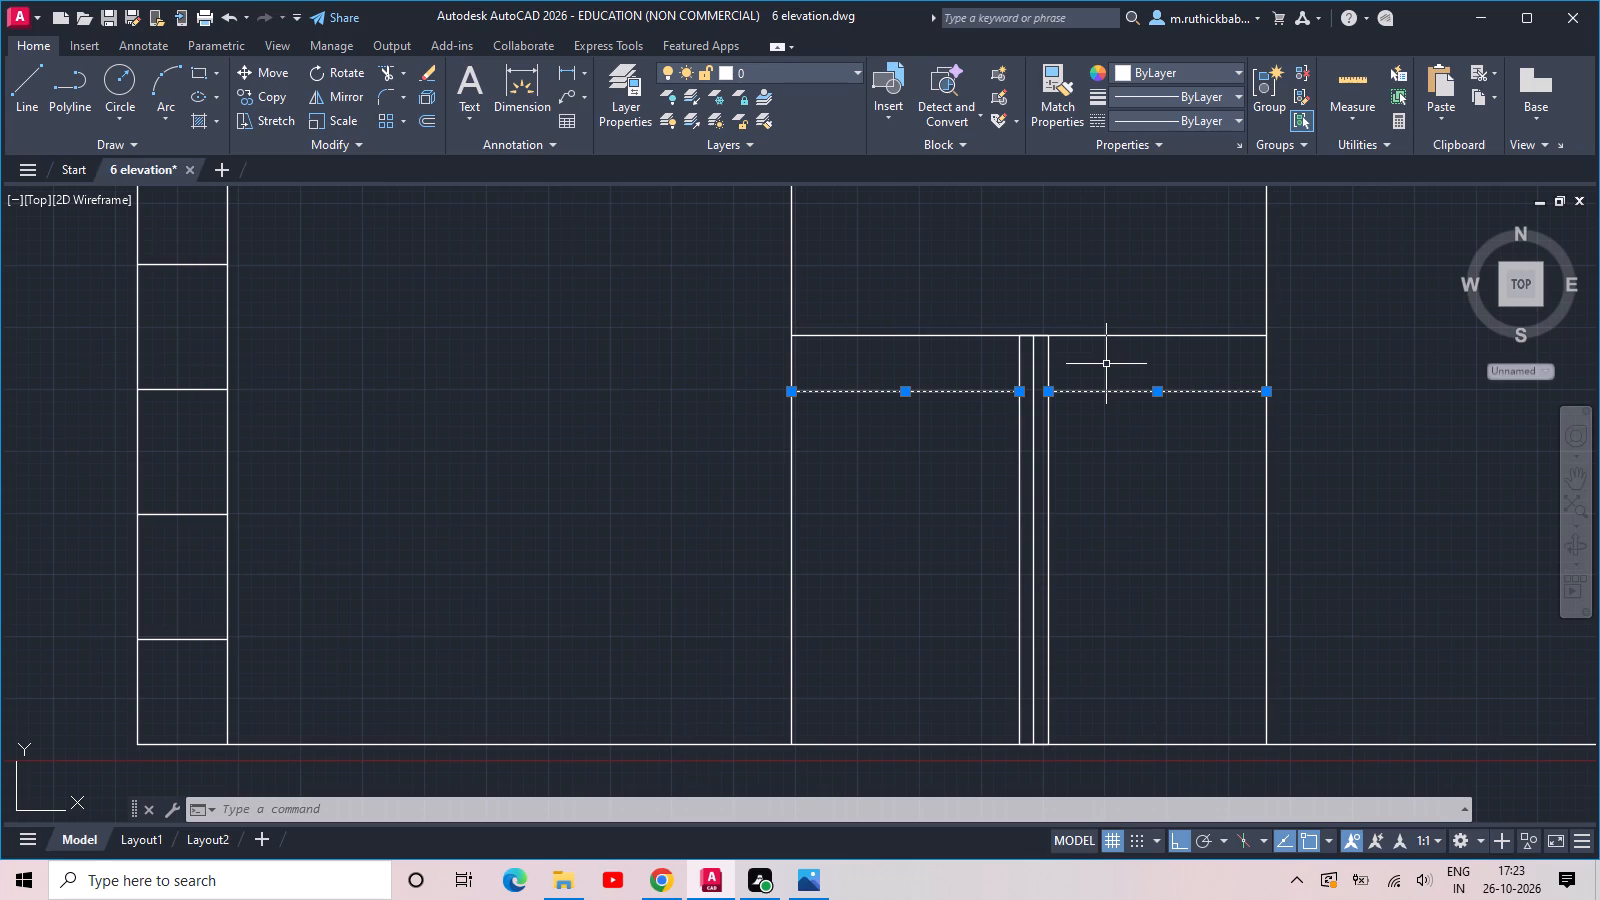
key(c)
text(o)
key(space)
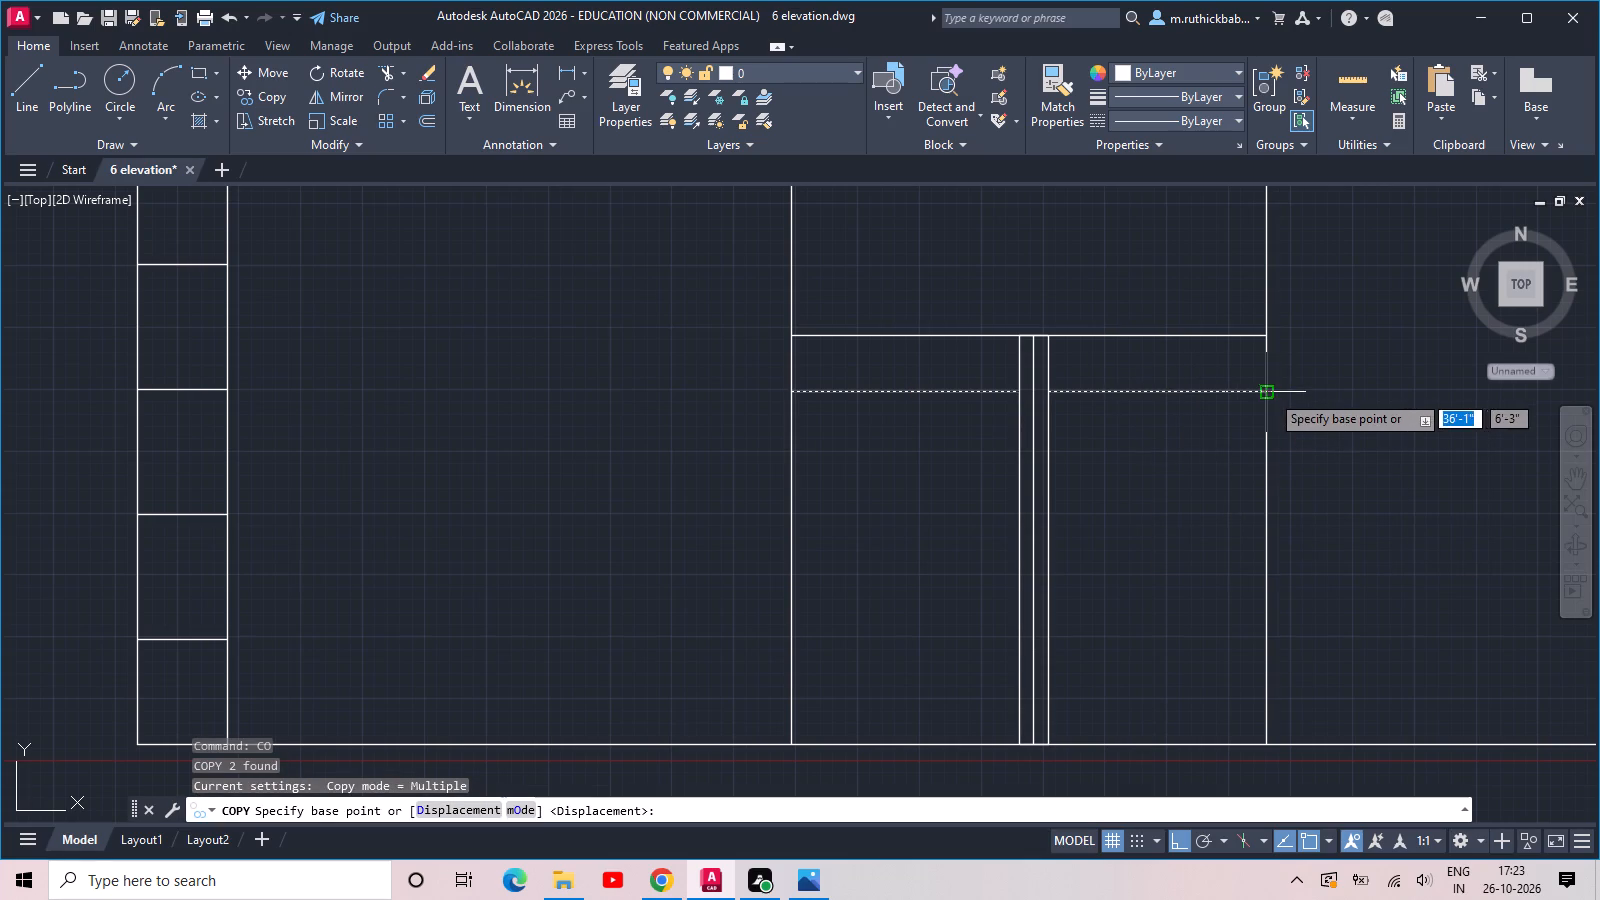
click(1270, 393)
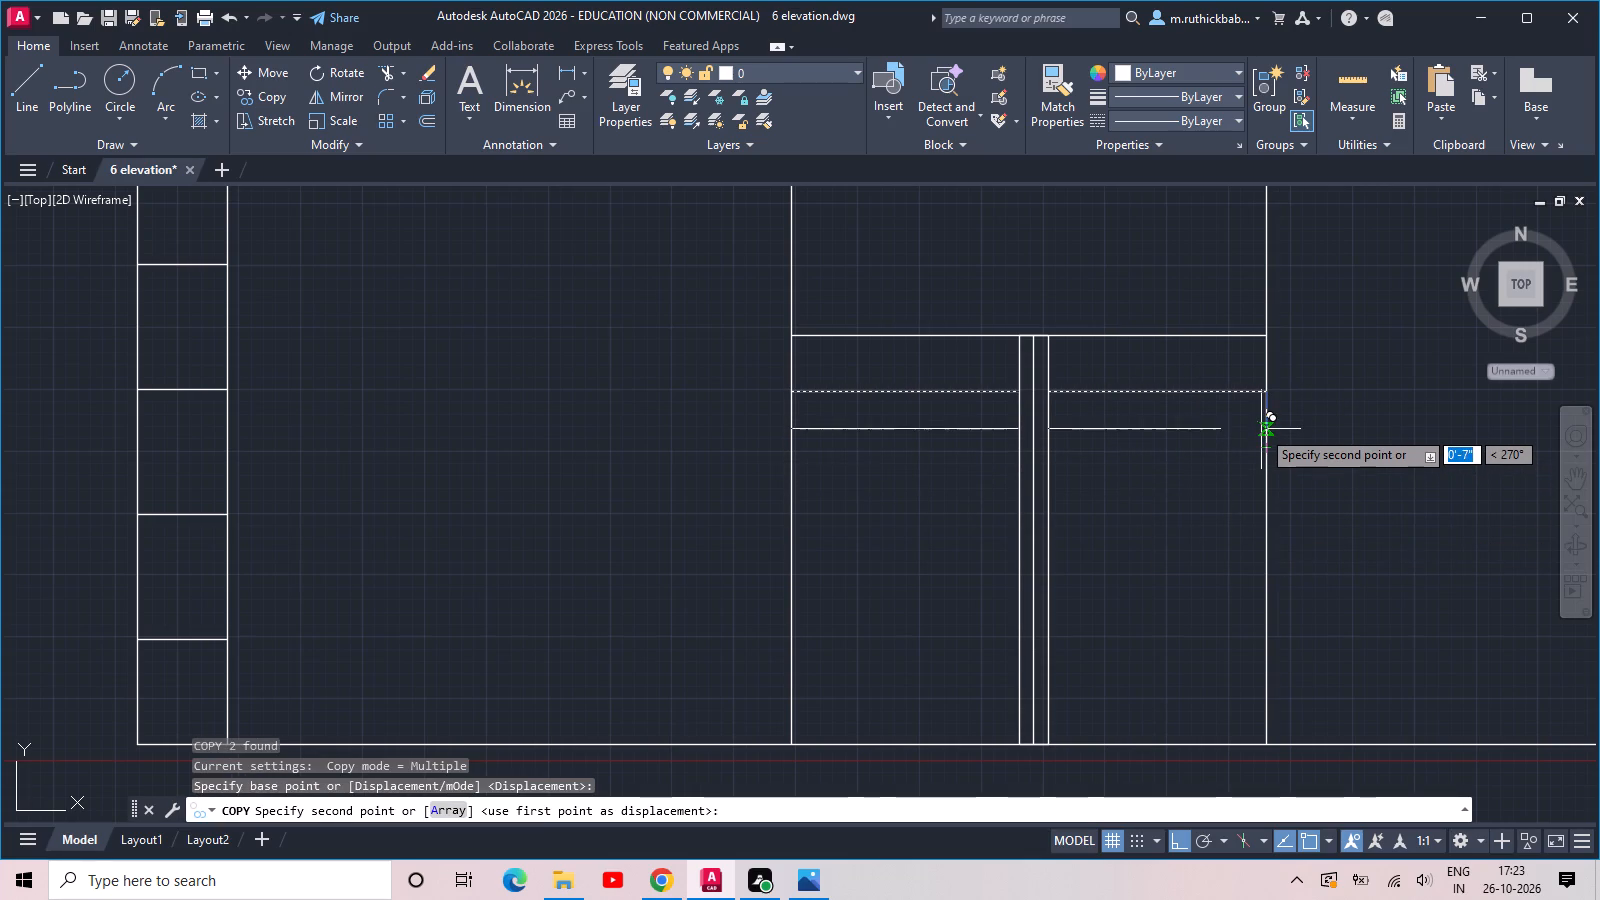
text(arr)
key(space)
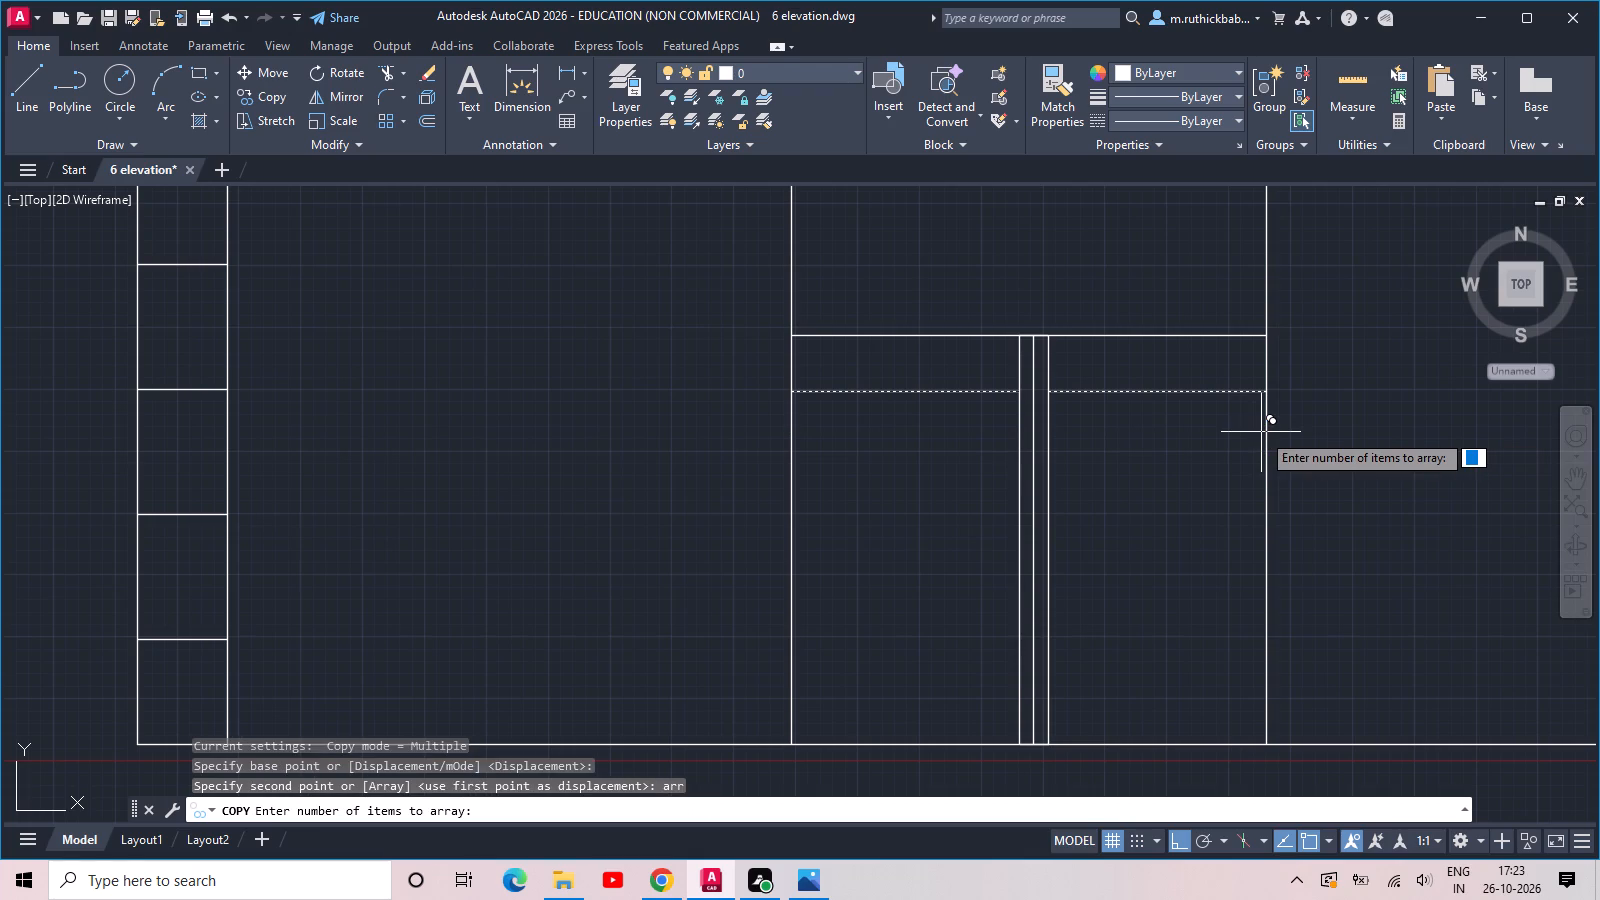
key(9)
key(Return)
text(f)
key(space)
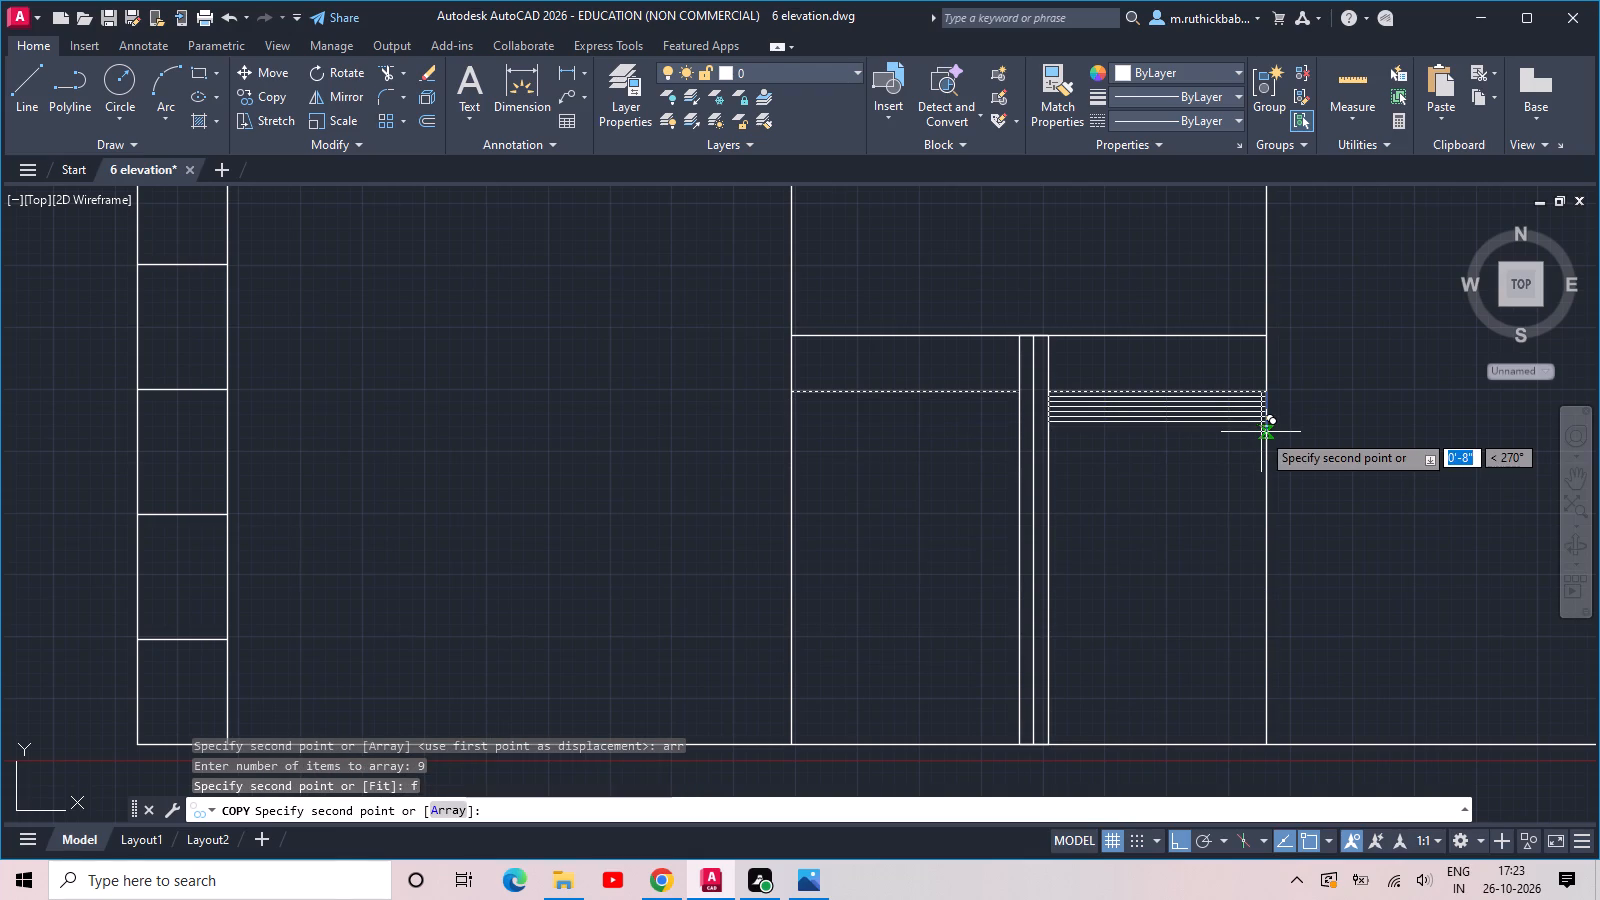
click(1263, 706)
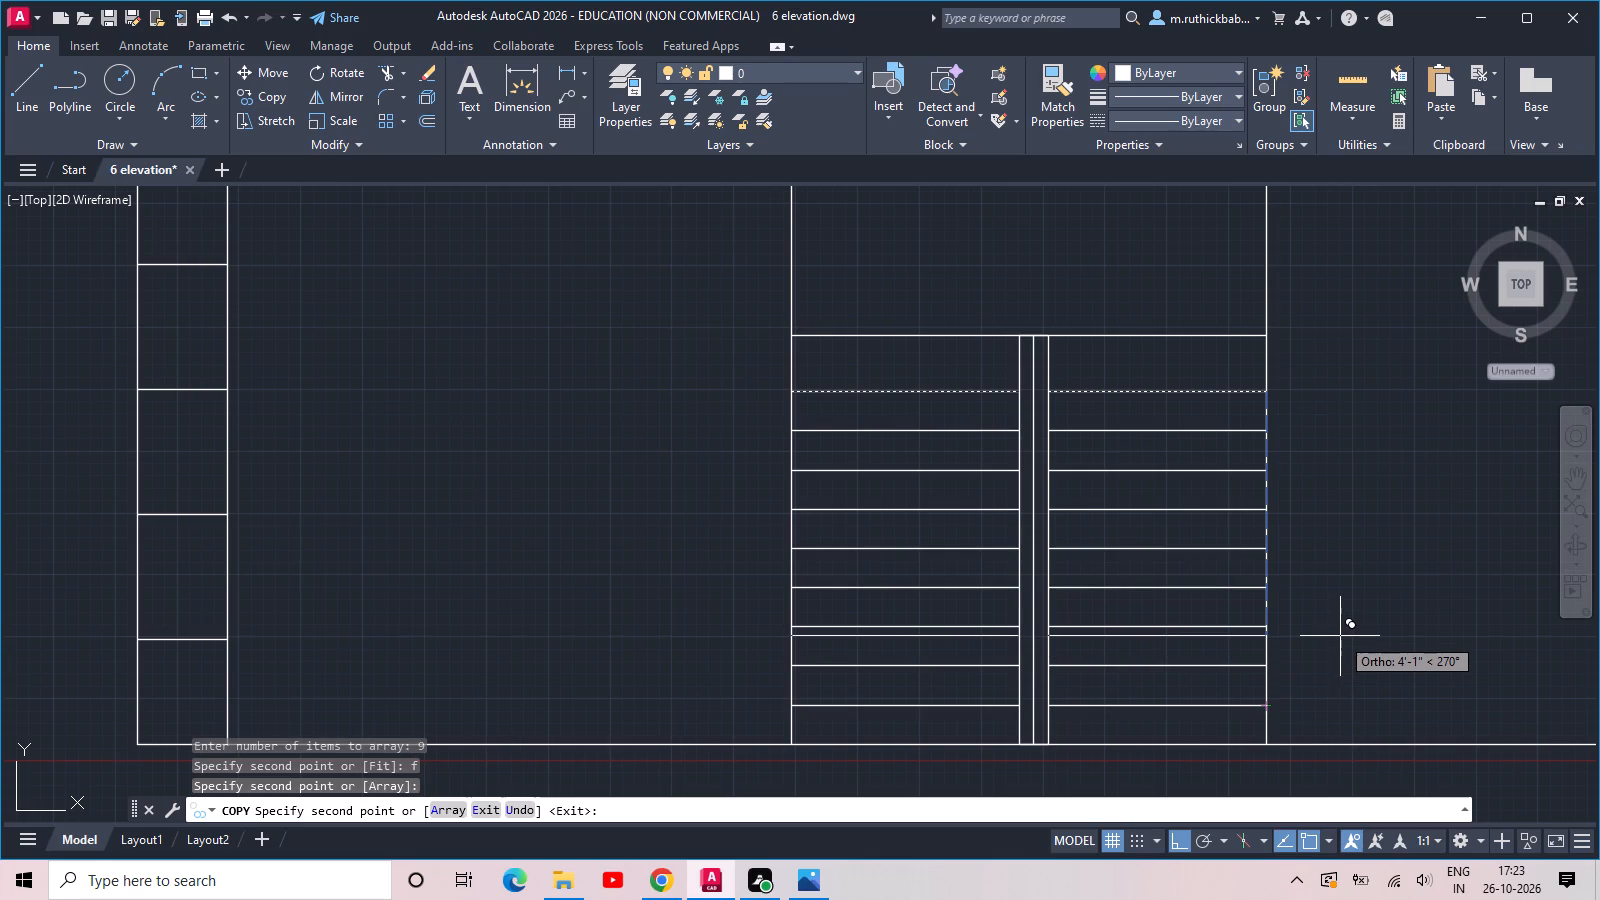
key(Escape)
Save the elevation drawing.
key(ctrl+s)
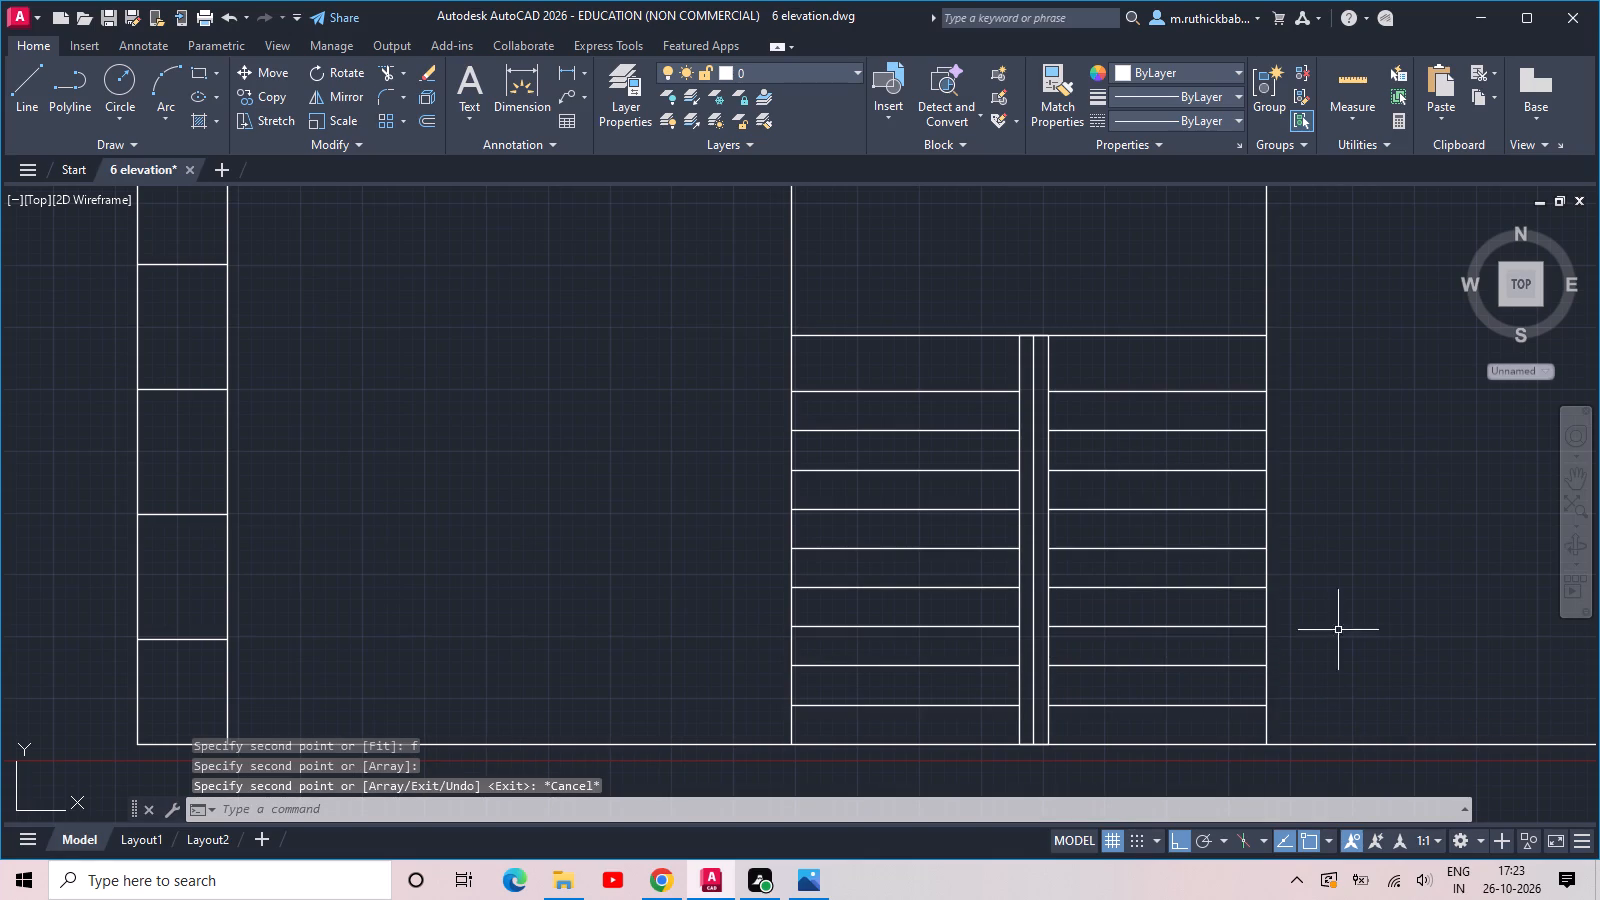
key(ctrl+s)
key(ctrl+s)
key(ctrl+s)
Set up a plot to DWG To PDF.pc3, with a window around the whole elevation as plot area and the plot centred.
scroll(1338, 630, down, 2)
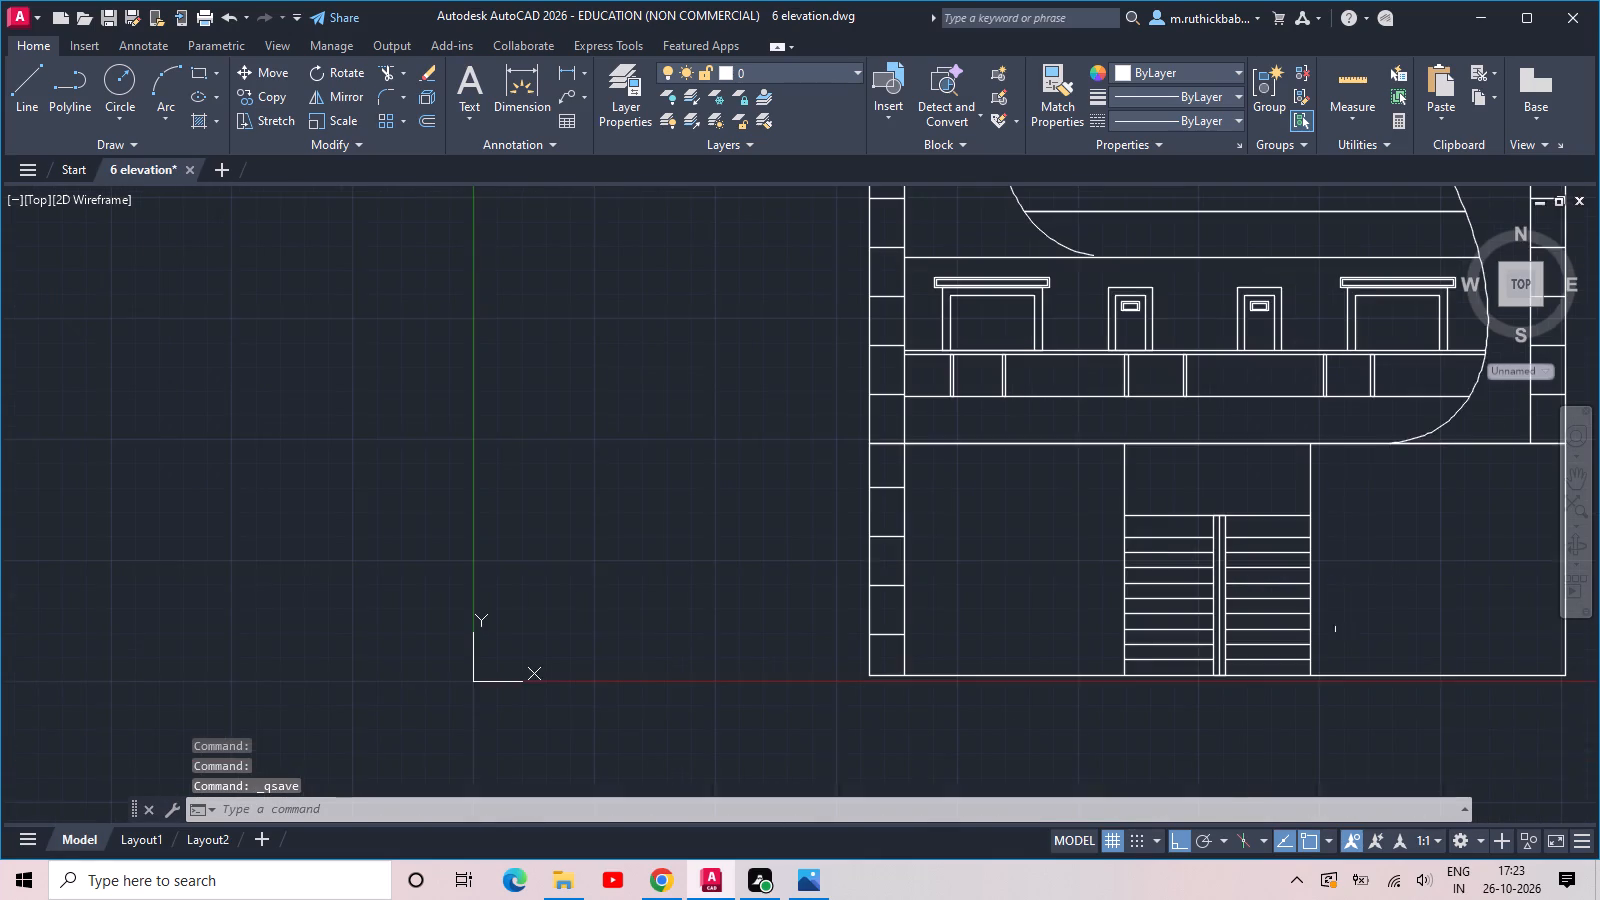
middle_drag(1351, 592, 1074, 736)
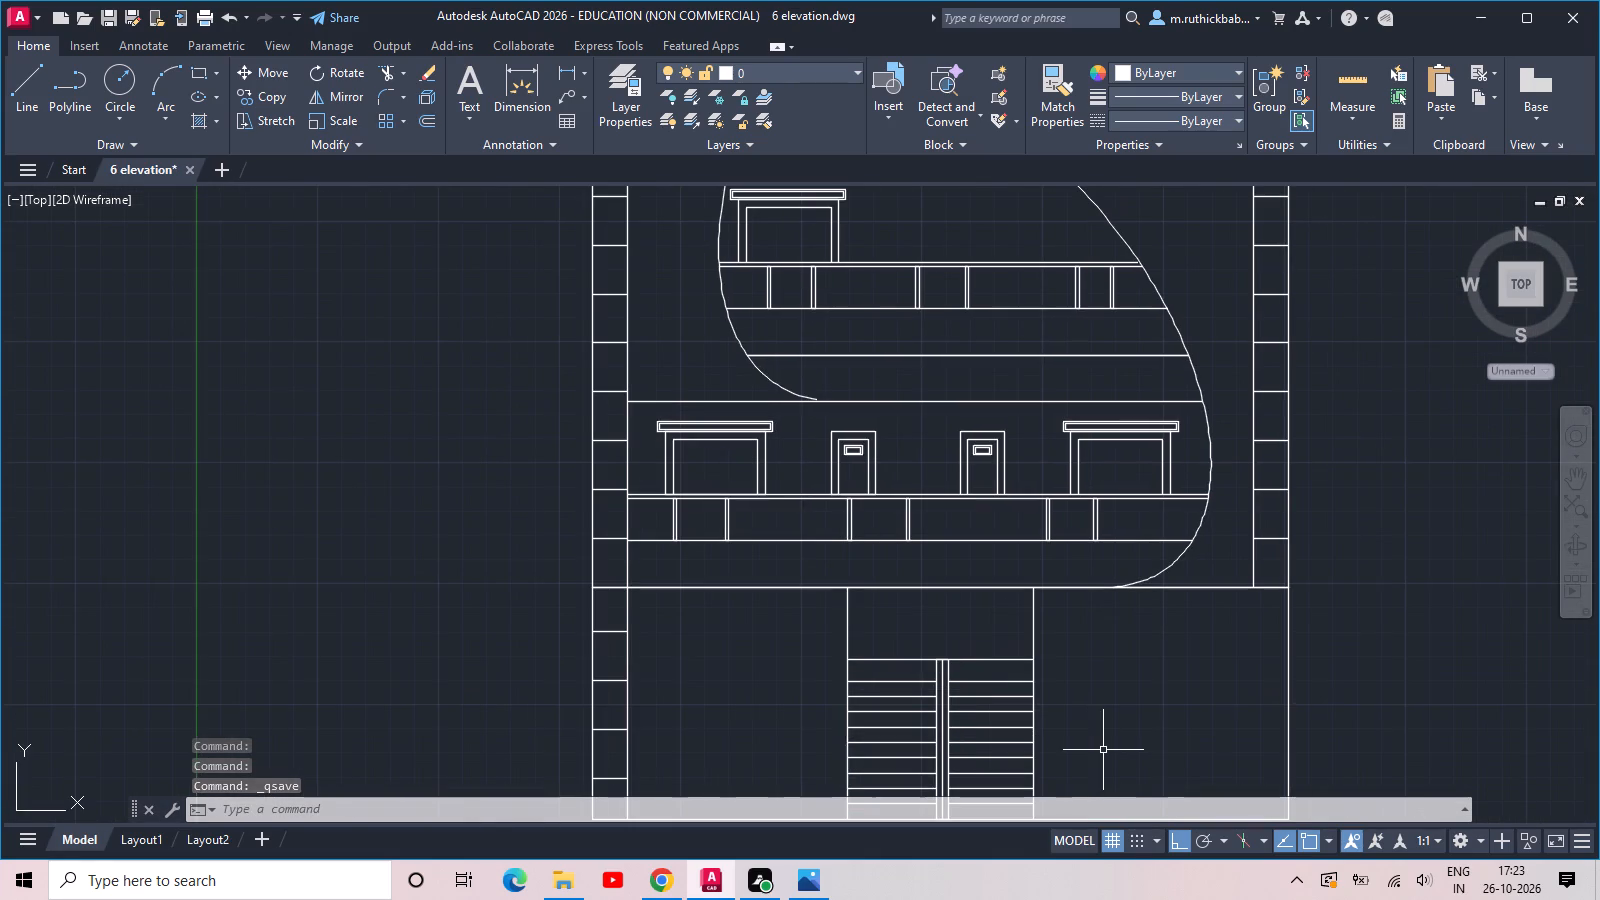
key(ctrl+p)
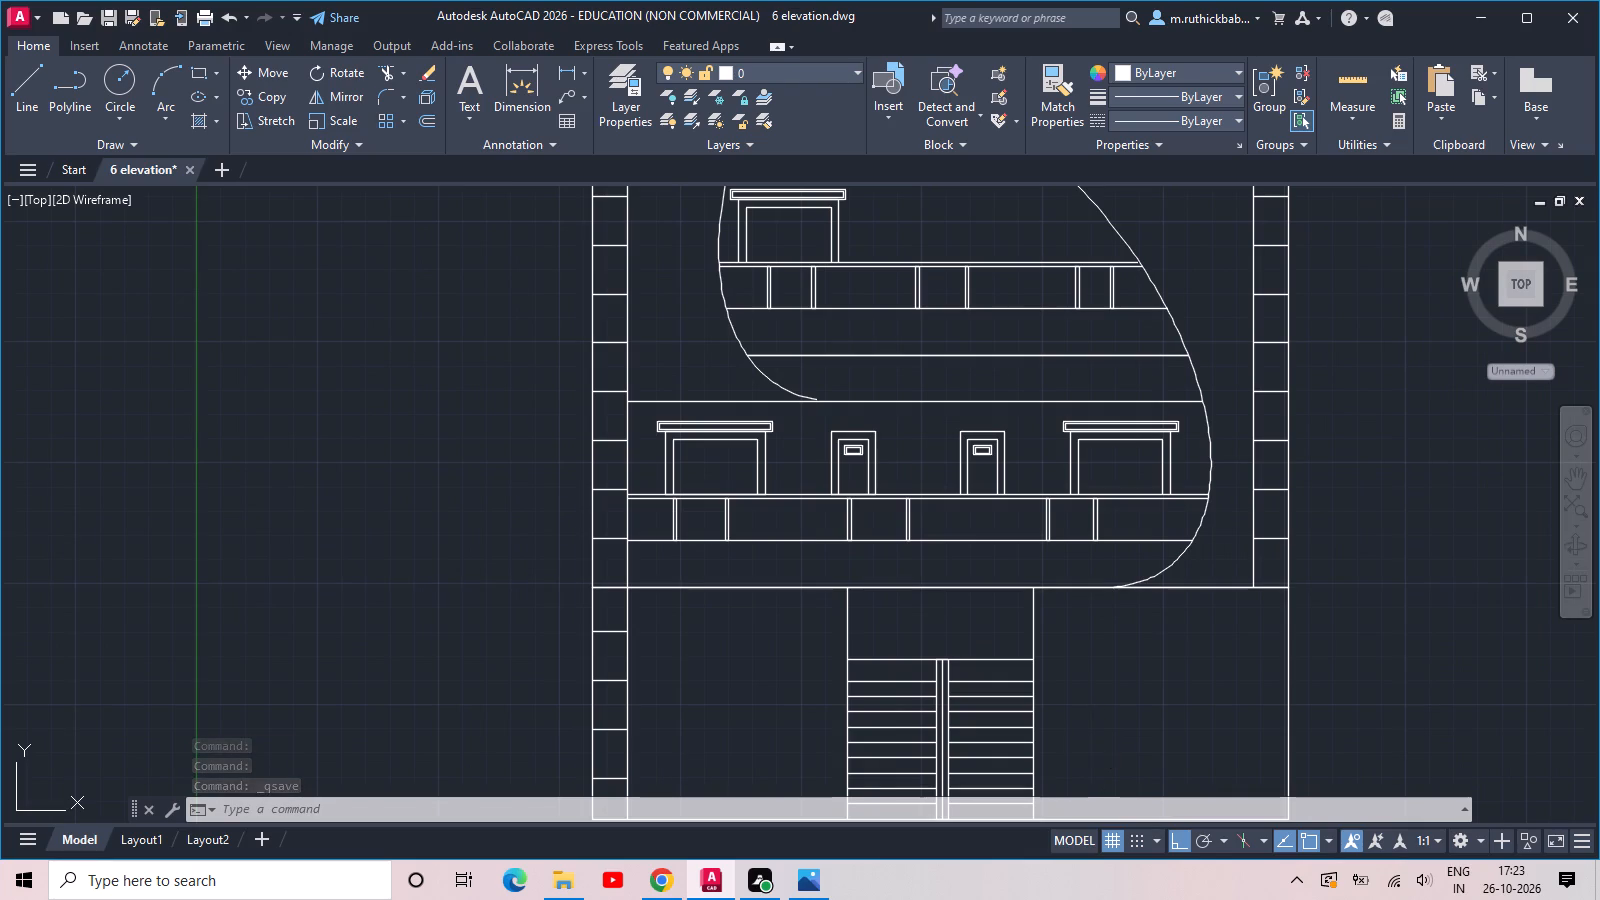
click(610, 295)
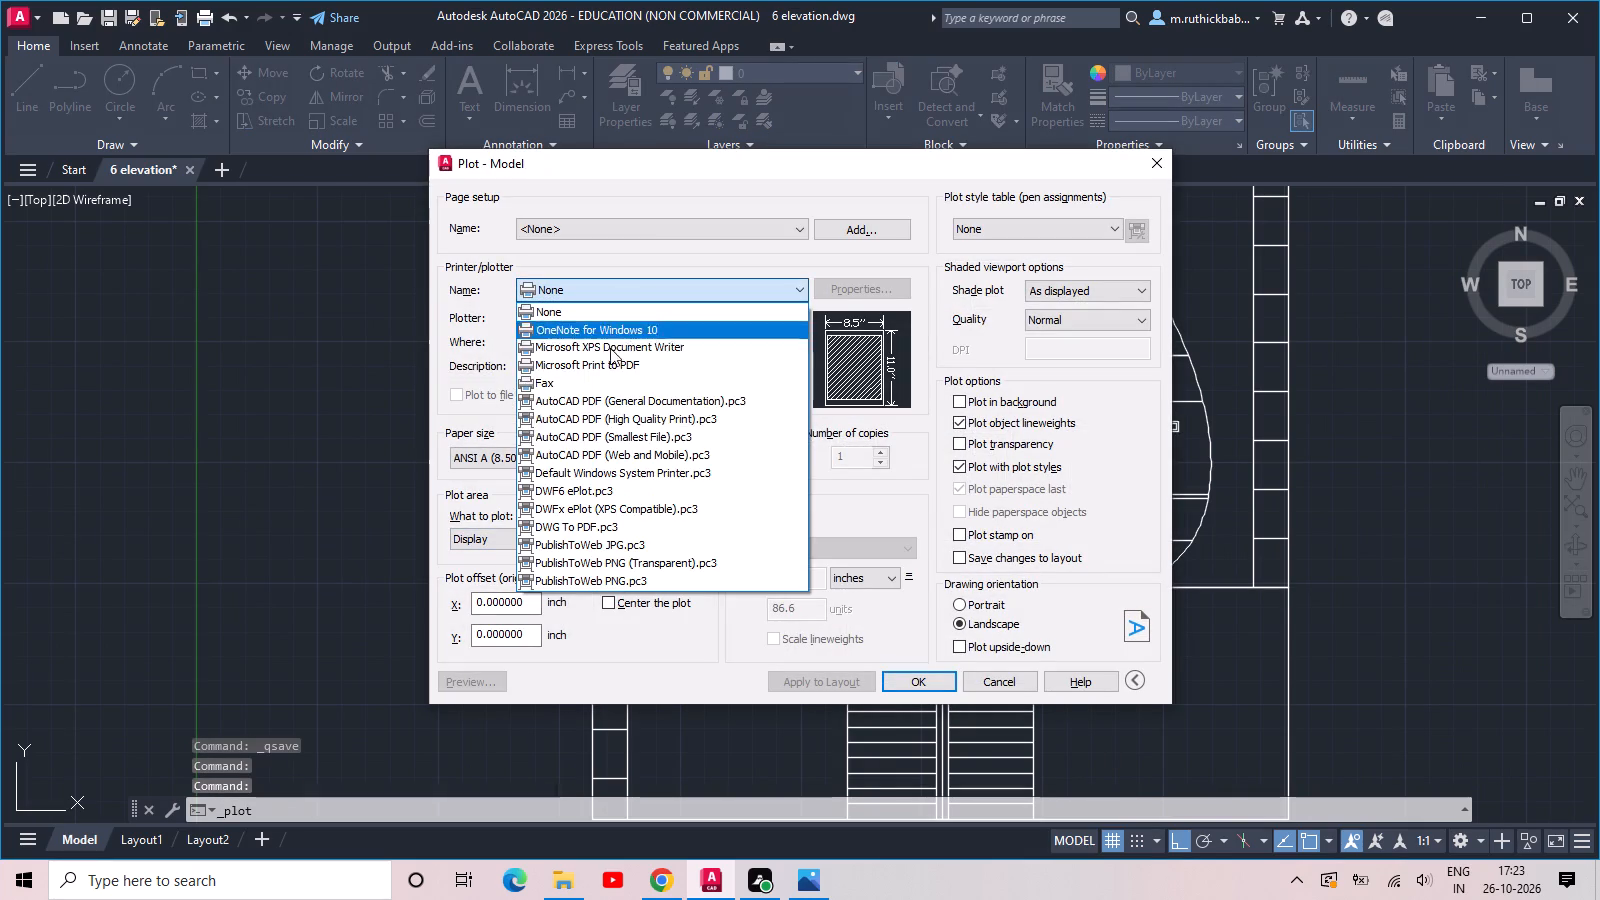
click(606, 527)
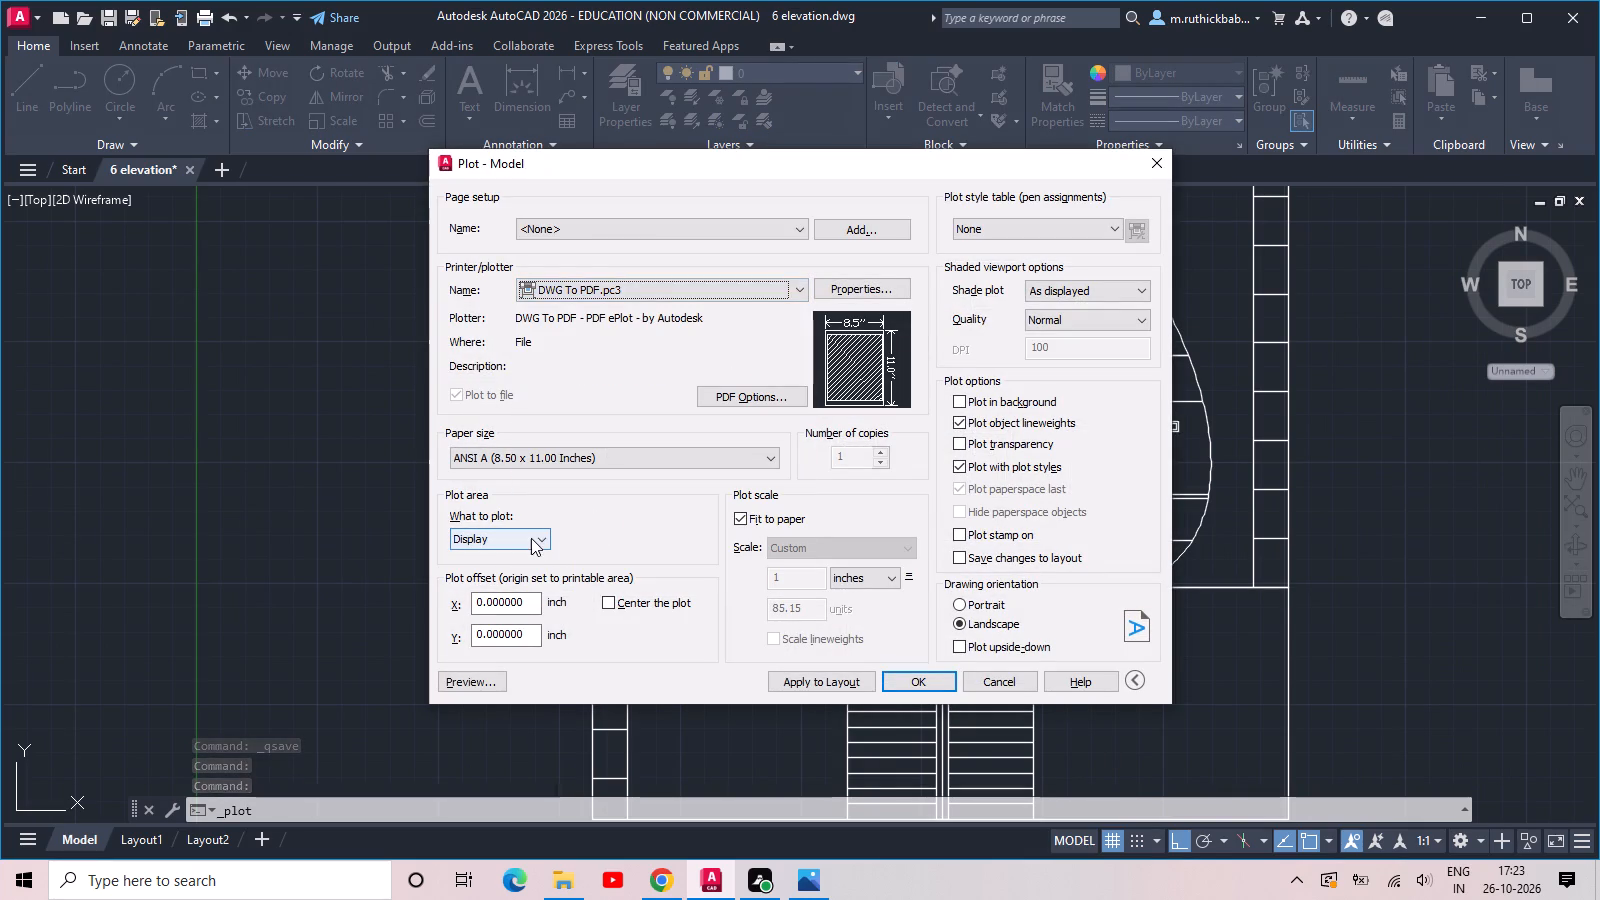
click(531, 538)
click(523, 601)
scroll(538, 471, down, 4)
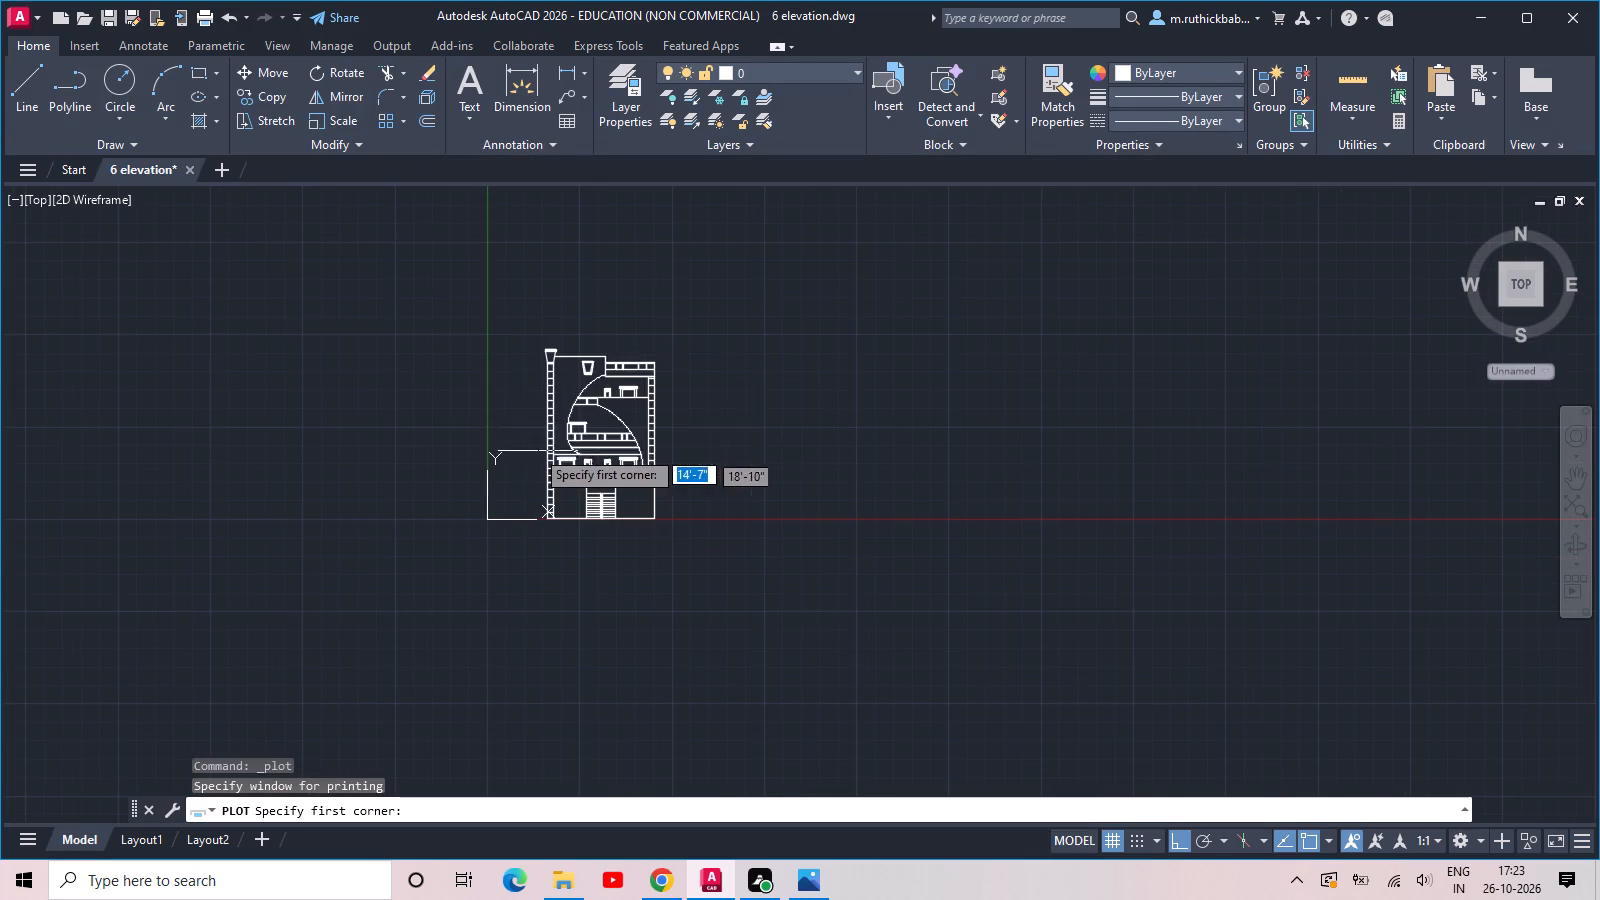
click(524, 346)
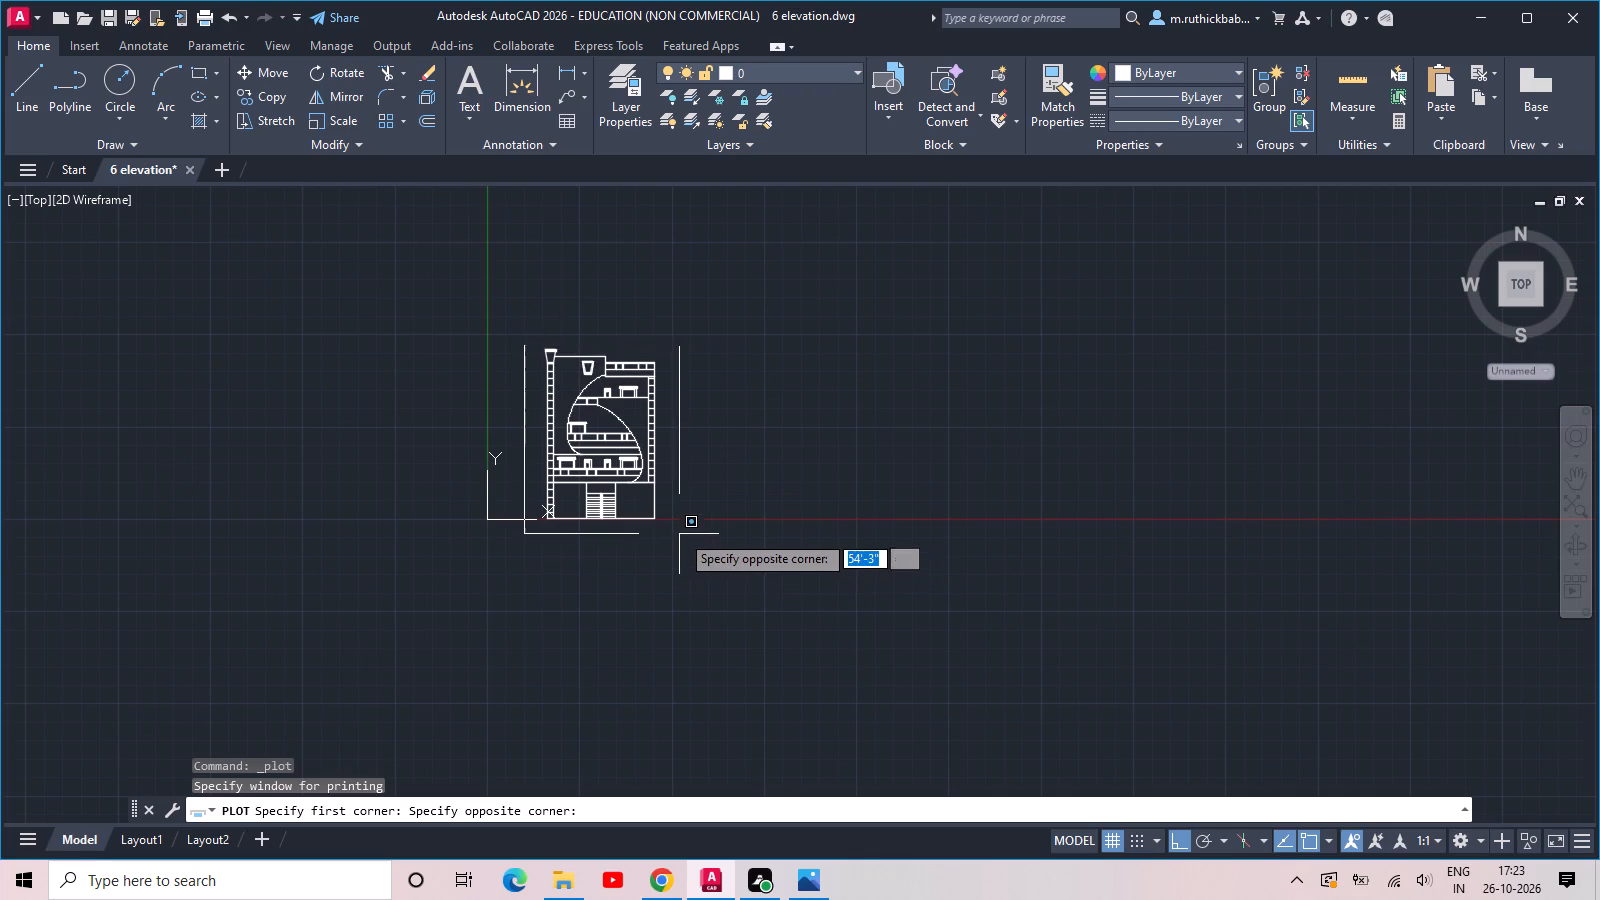
click(680, 526)
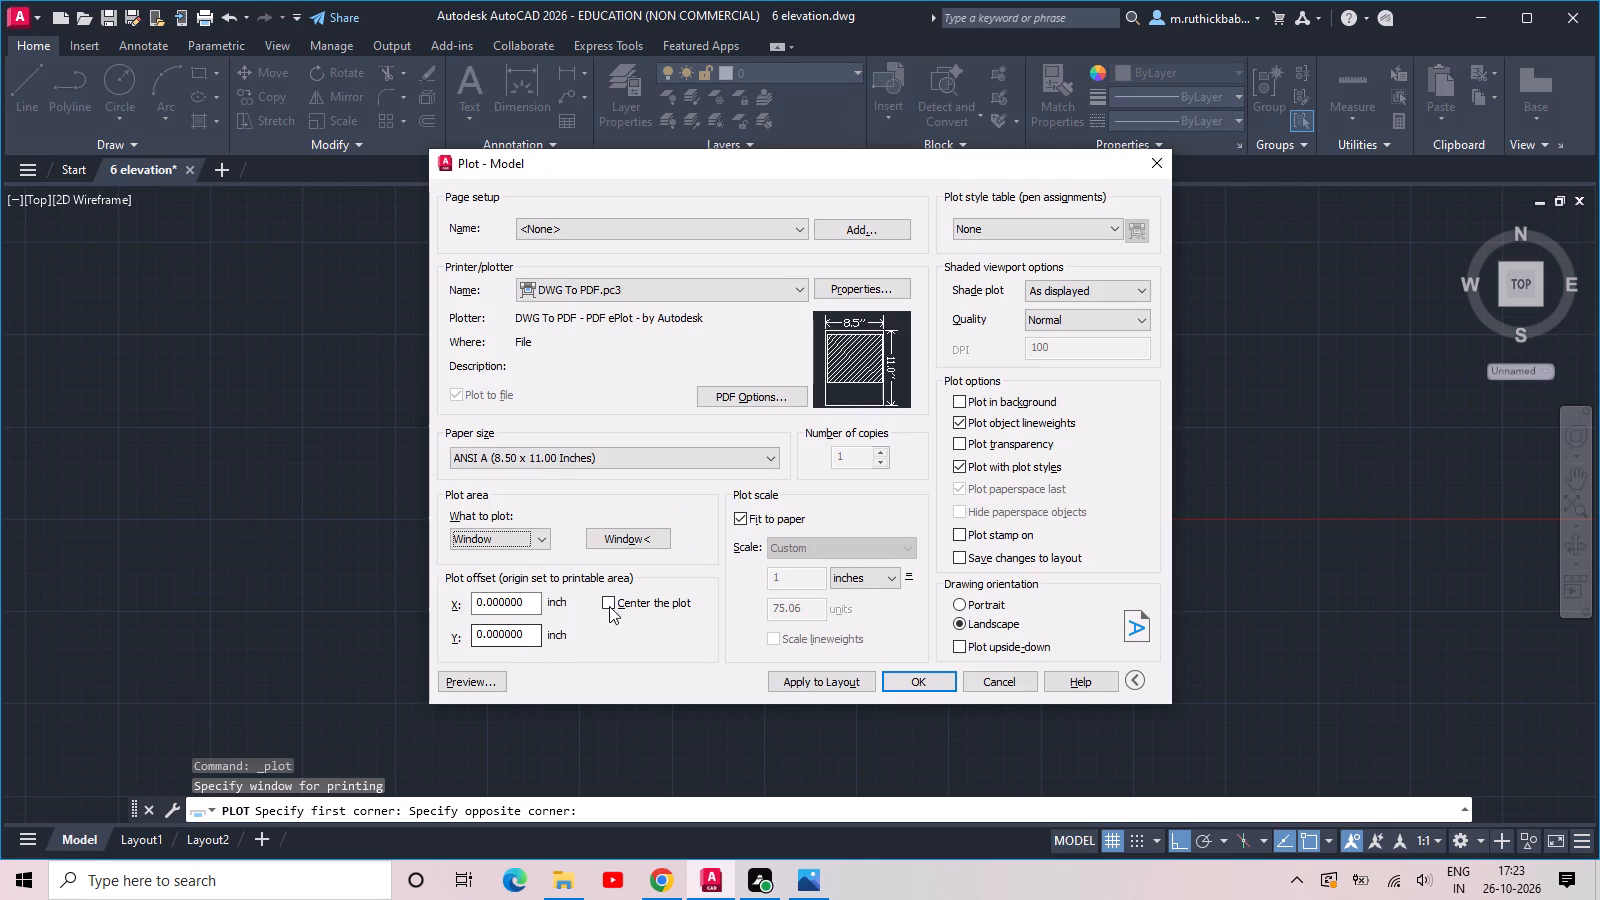
click(604, 600)
Preview the plot and examine the elevation up close on the sheet.
click(478, 682)
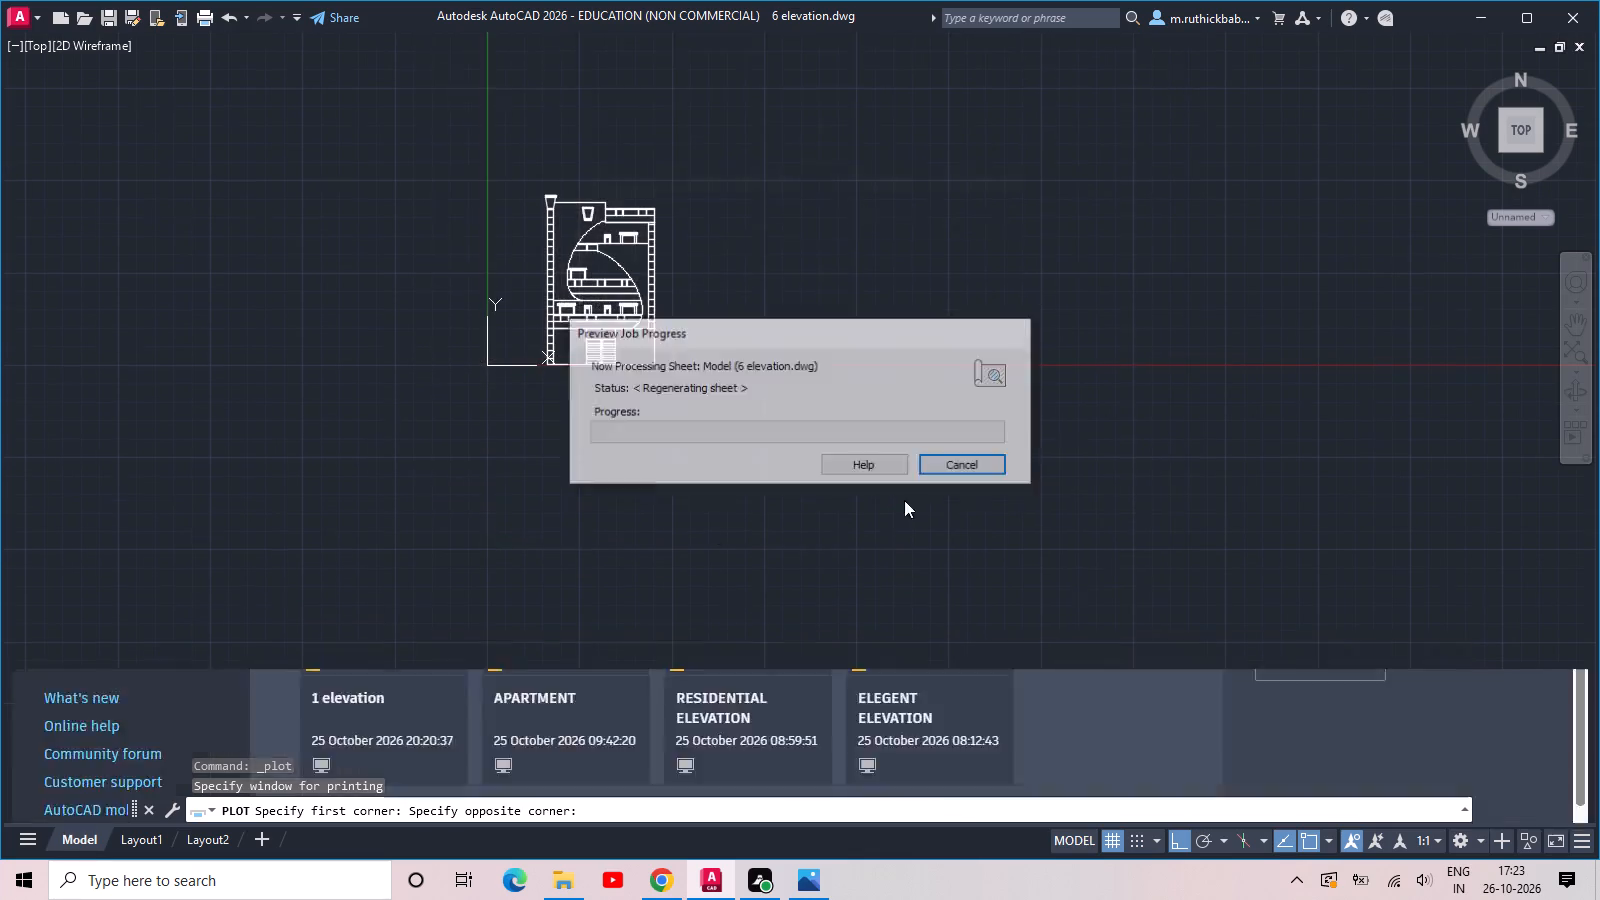
scroll(920, 453, up, 1)
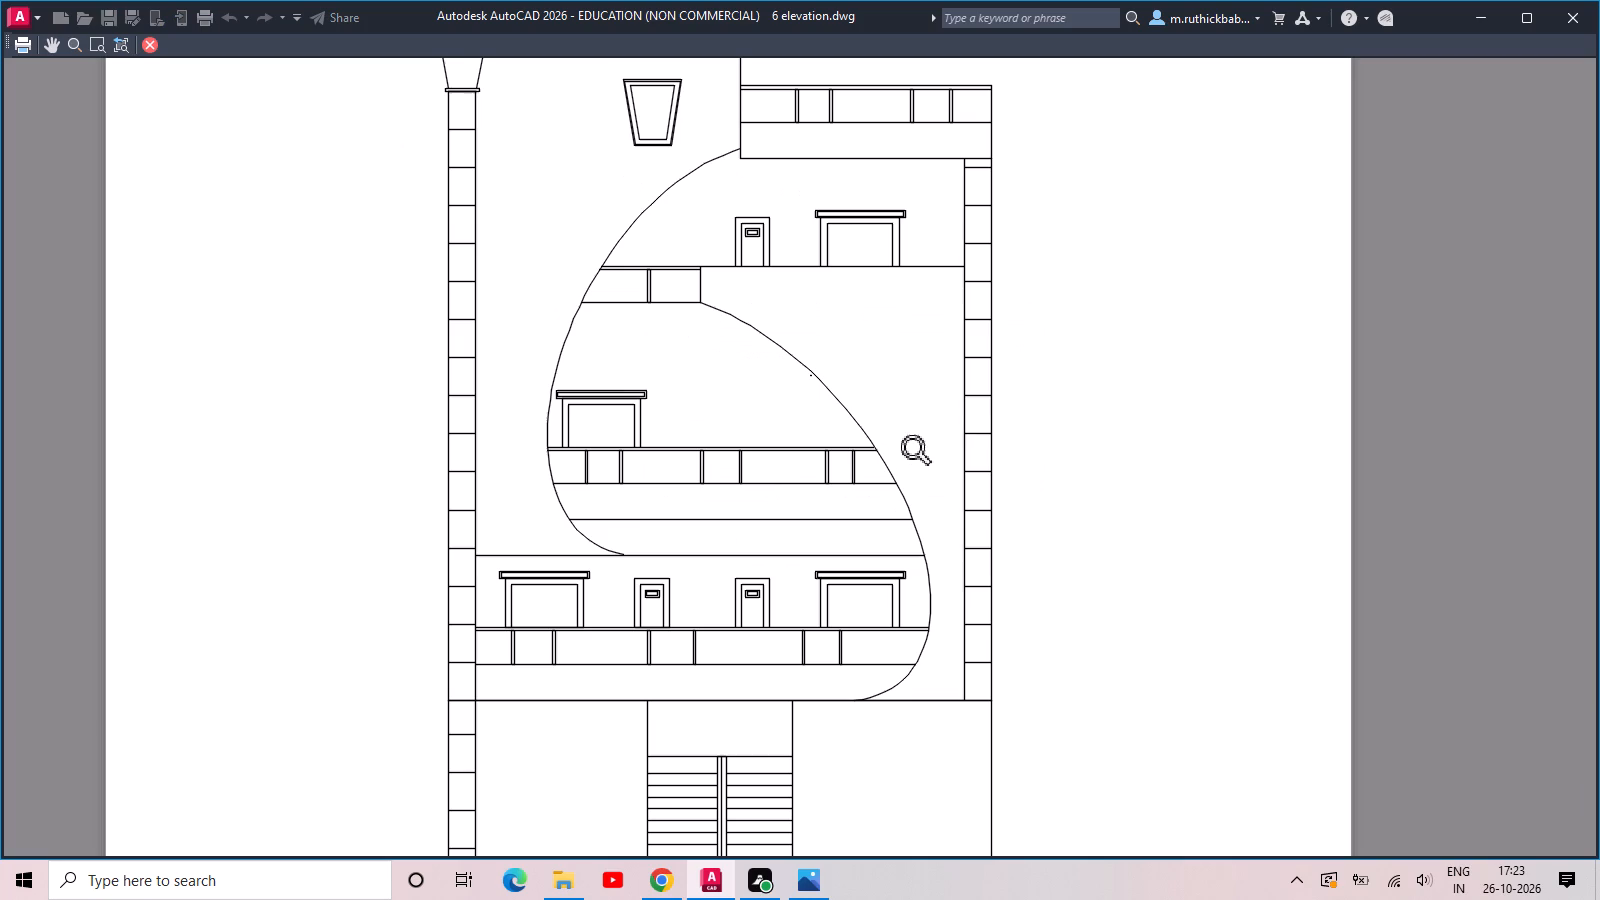
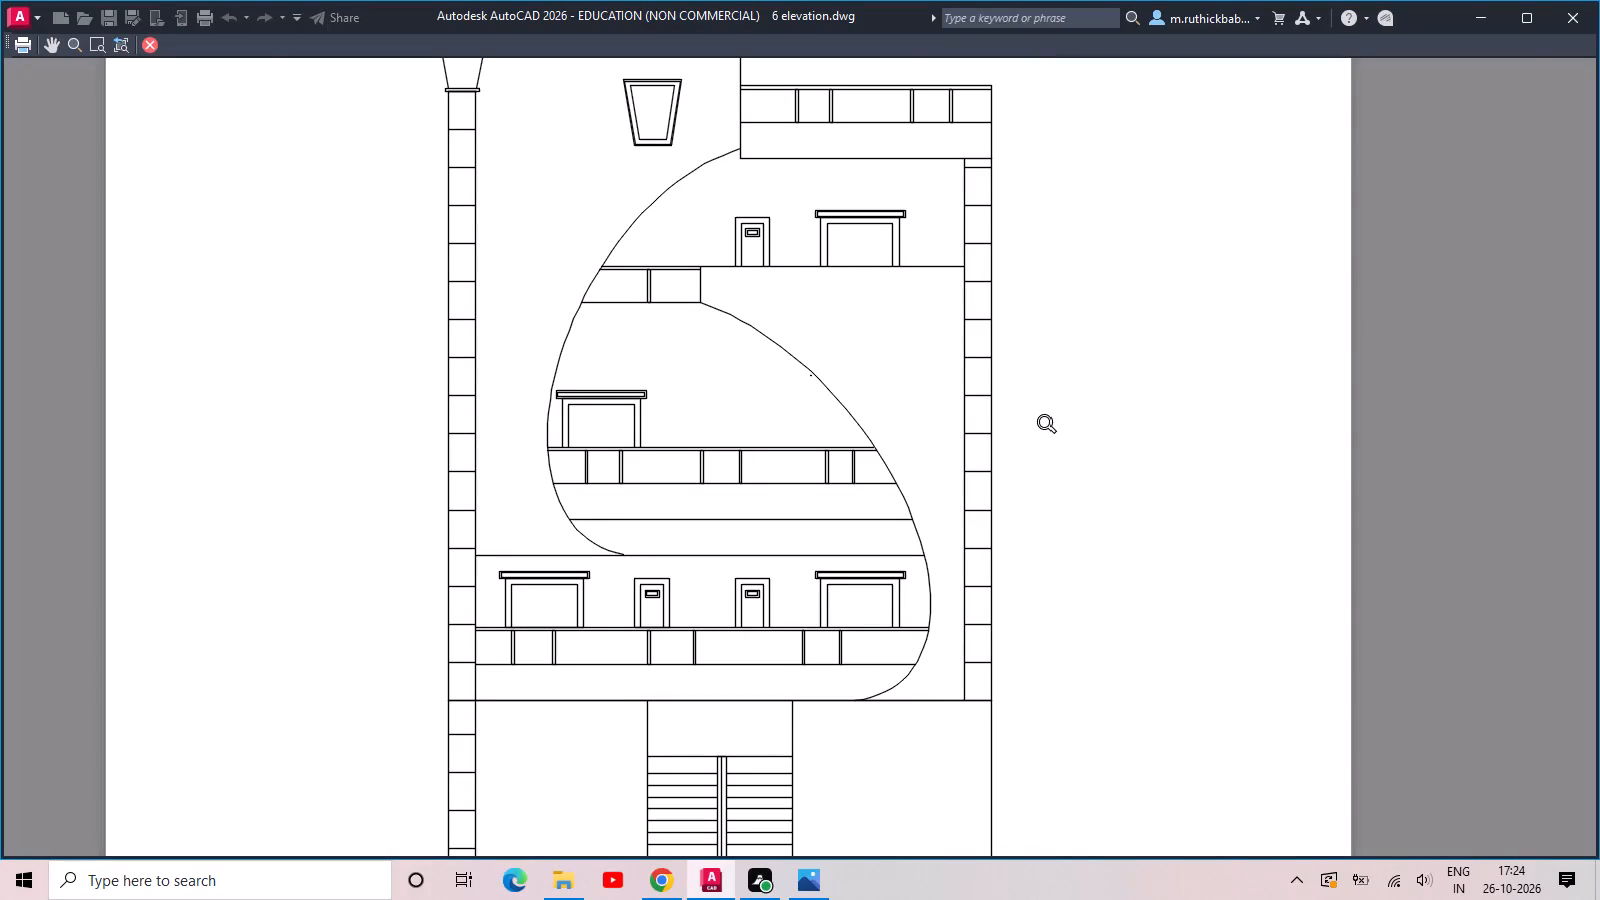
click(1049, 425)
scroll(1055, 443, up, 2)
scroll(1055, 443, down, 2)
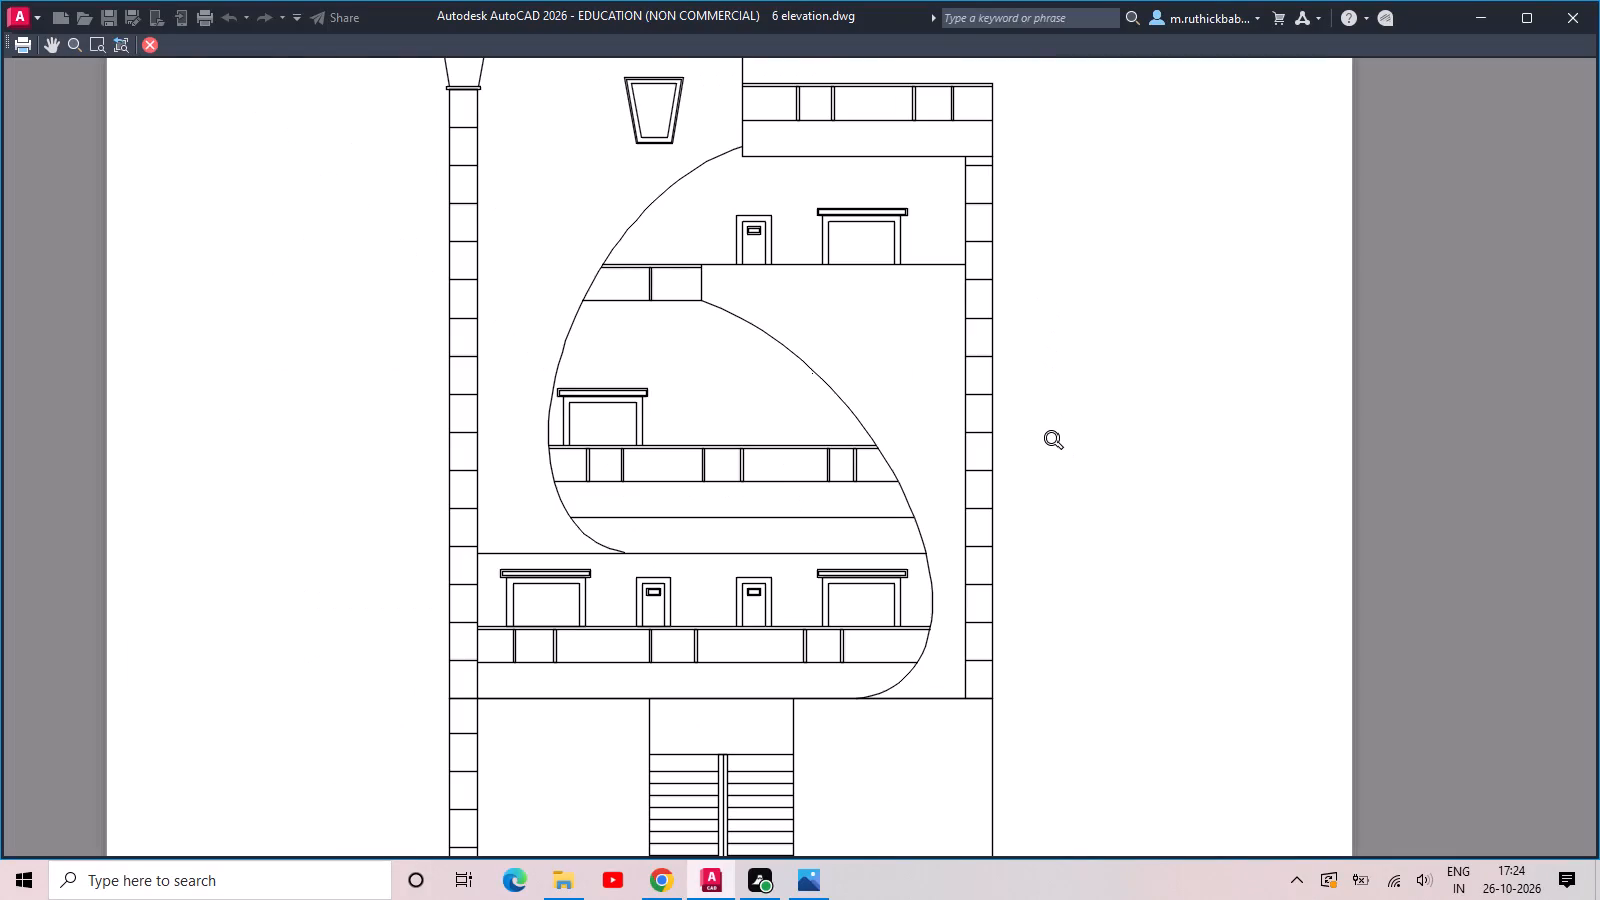
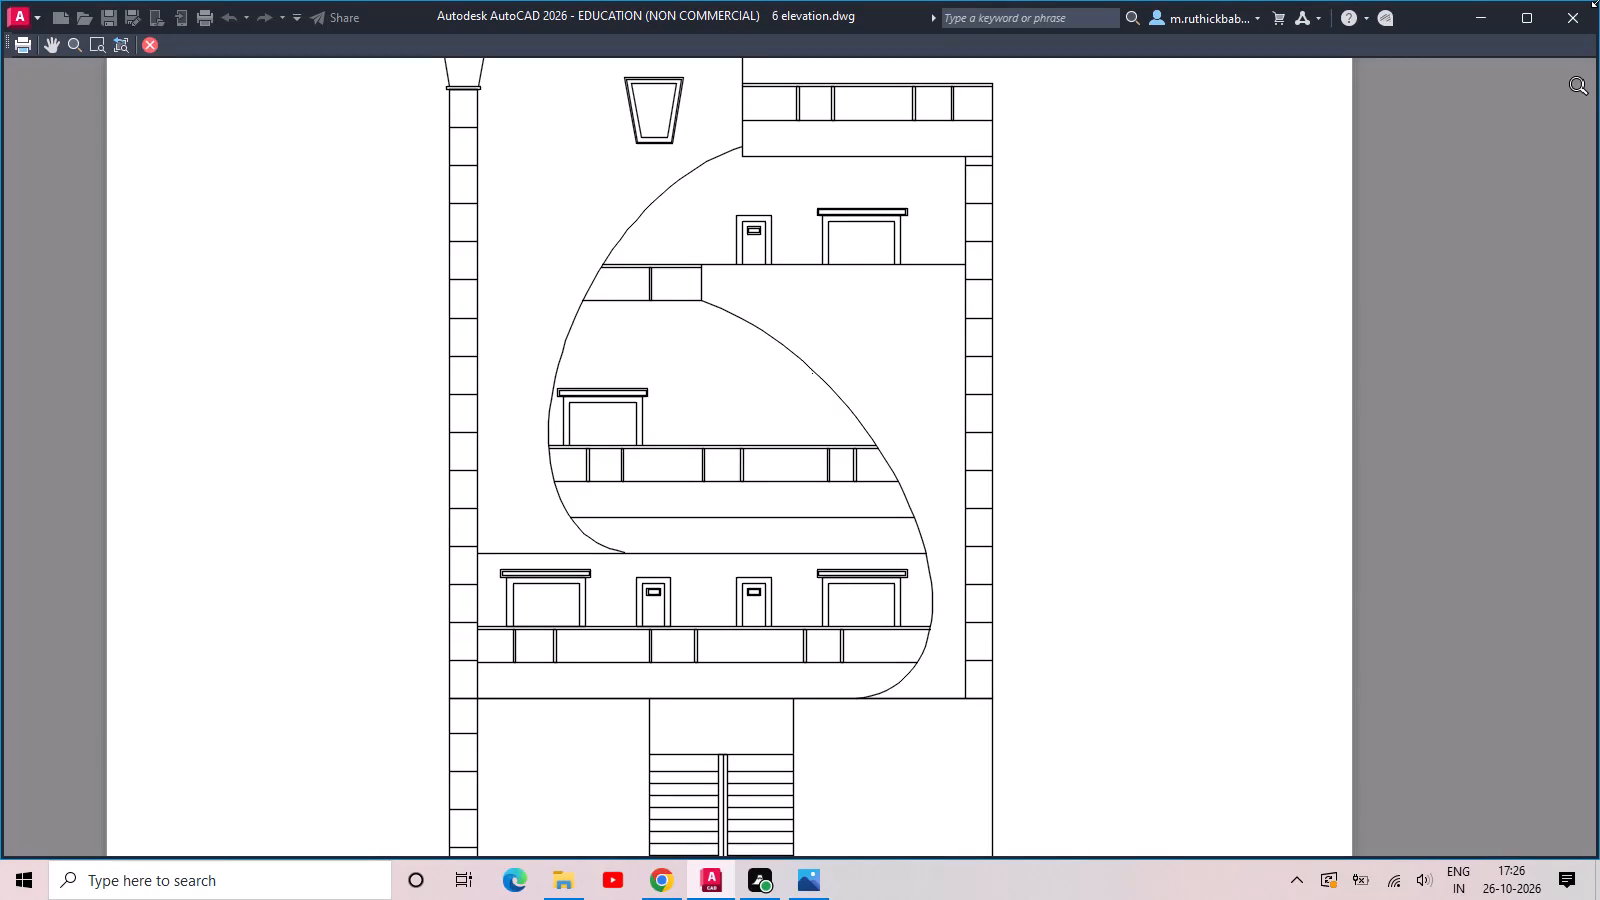
Examine the whole building elevation and its placement on the sheet in the plot preview.
click(1599, 0)
scroll(1585, 3, down, 3)
scroll(1330, 200, down, 2)
middle_drag(1326, 187, 1316, 214)
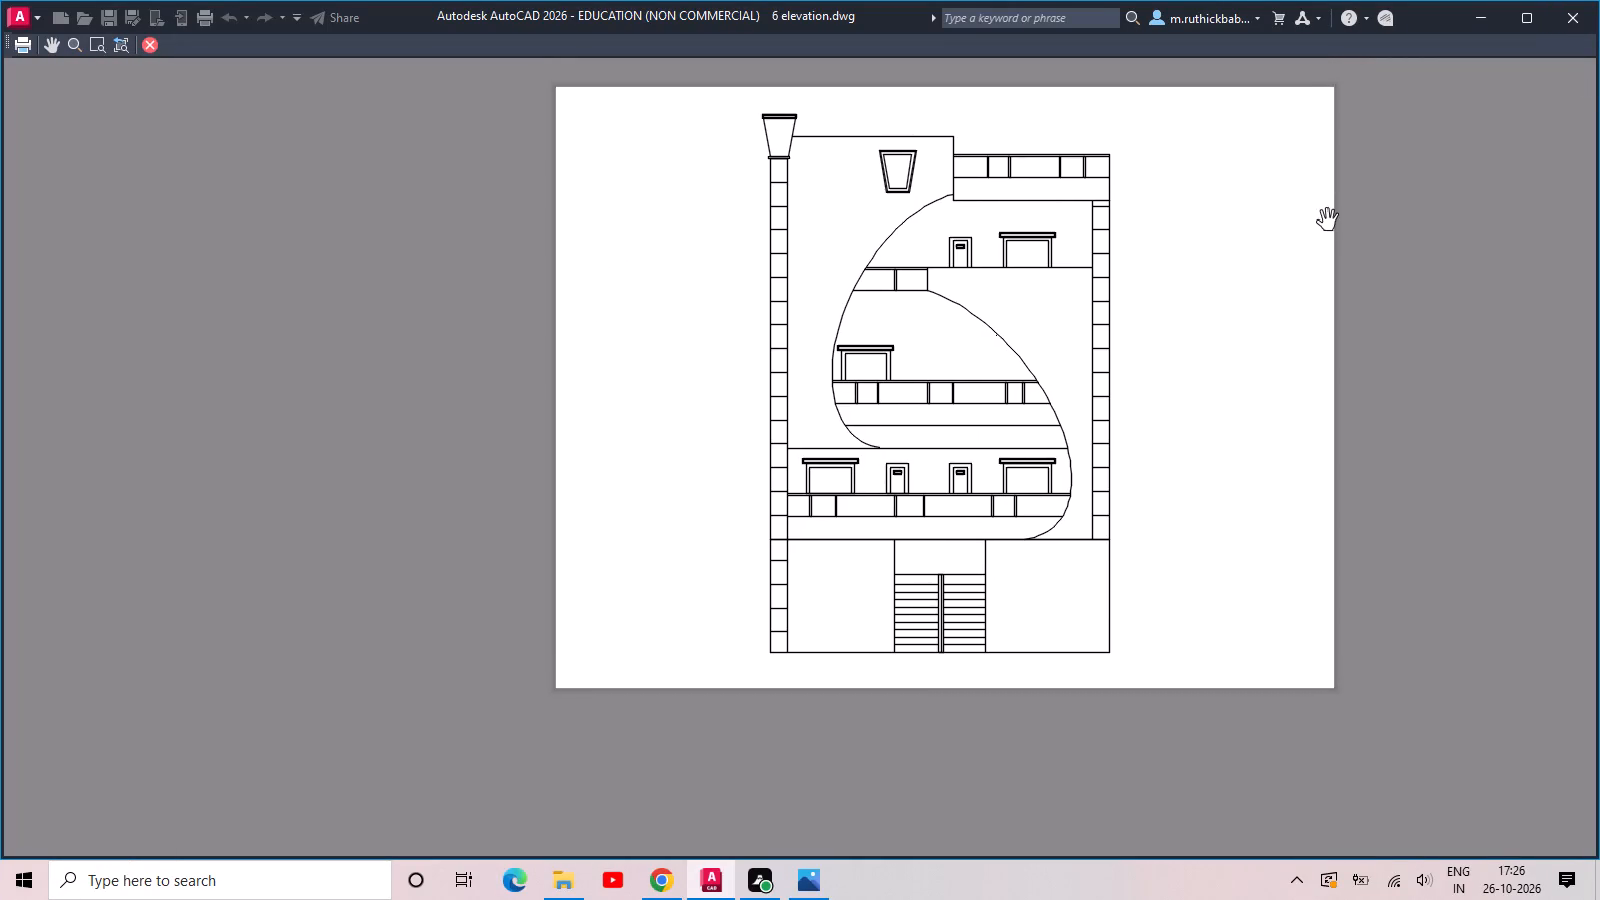
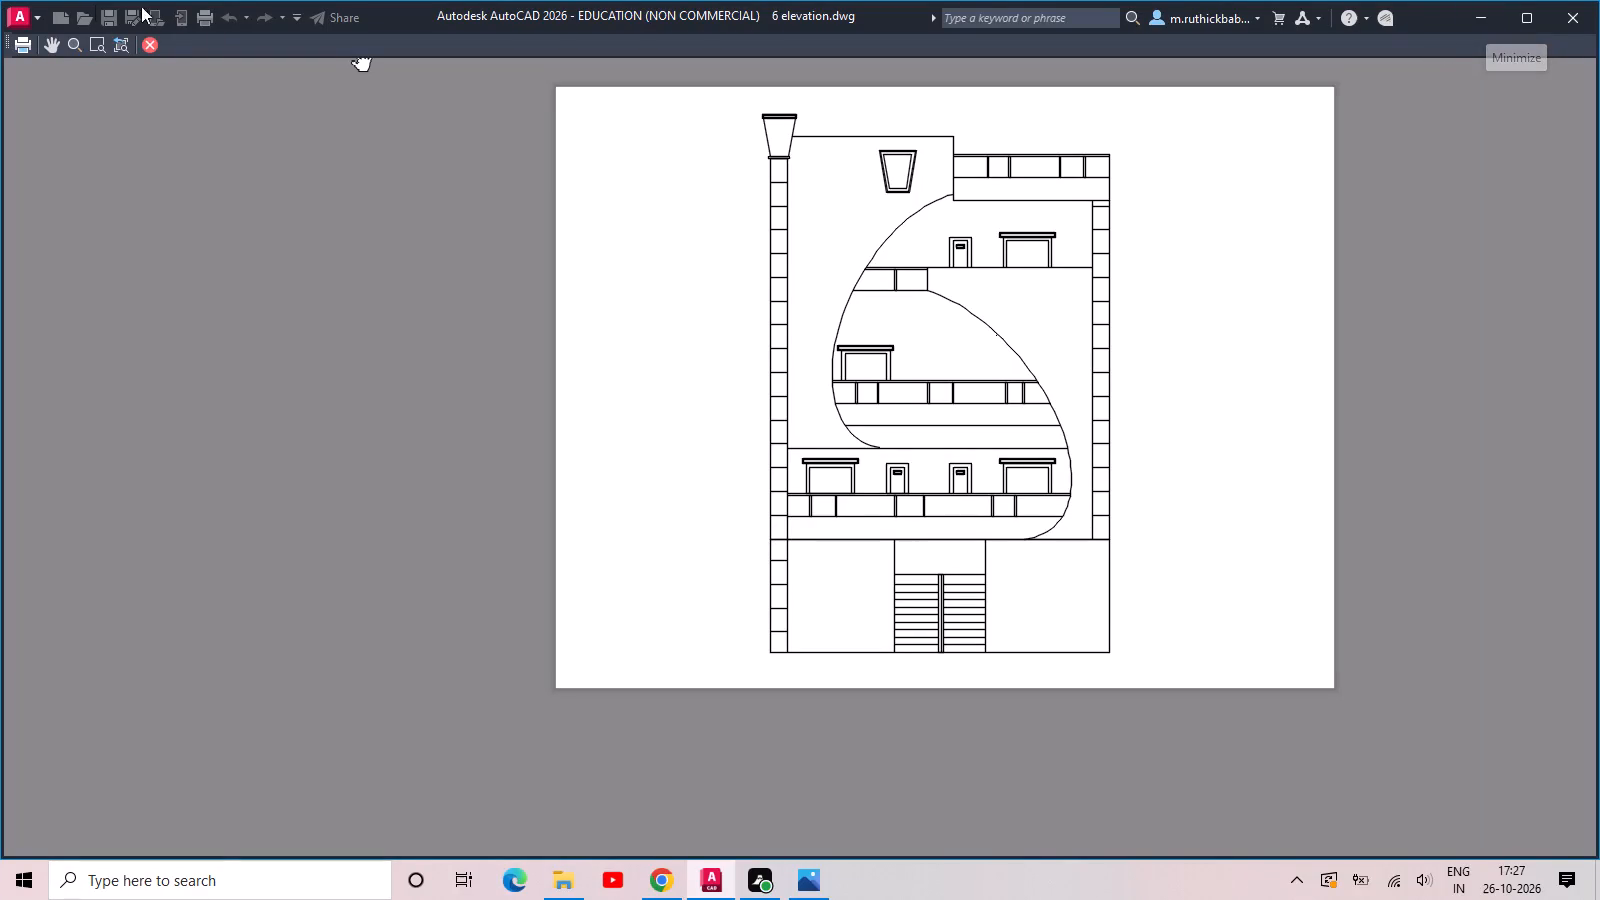
Close the plot preview and plot the elevation to PDF, saving it in Documents as 6 elevation-Model.pdf.
click(149, 41)
scroll(517, 419, up, 1)
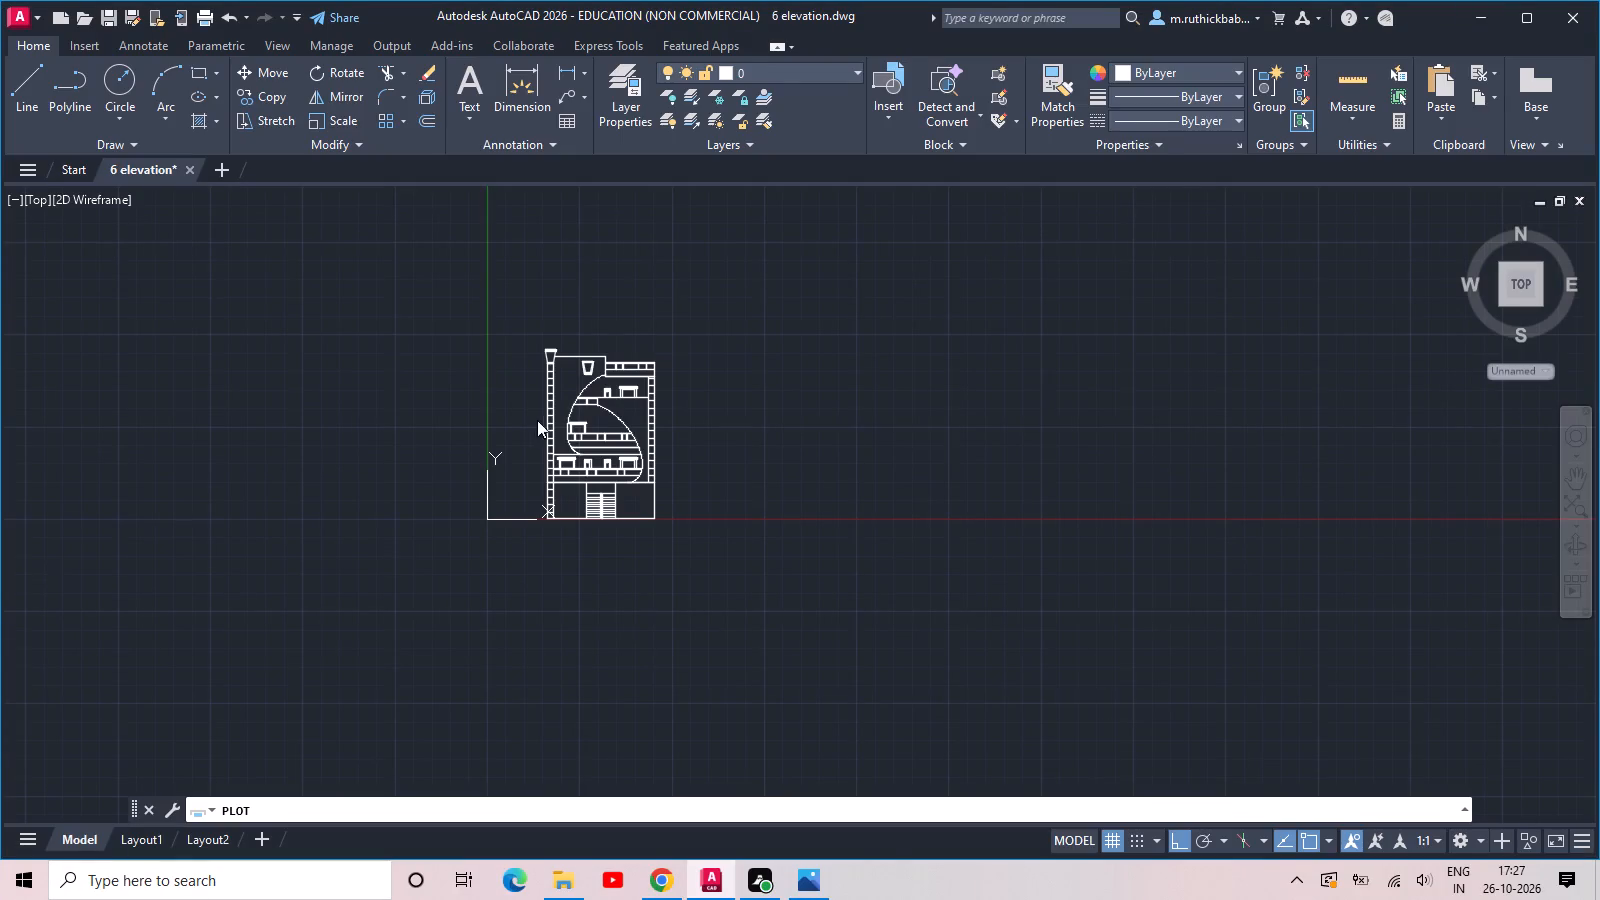
scroll(537, 420, up, 1)
scroll(625, 446, down, 1)
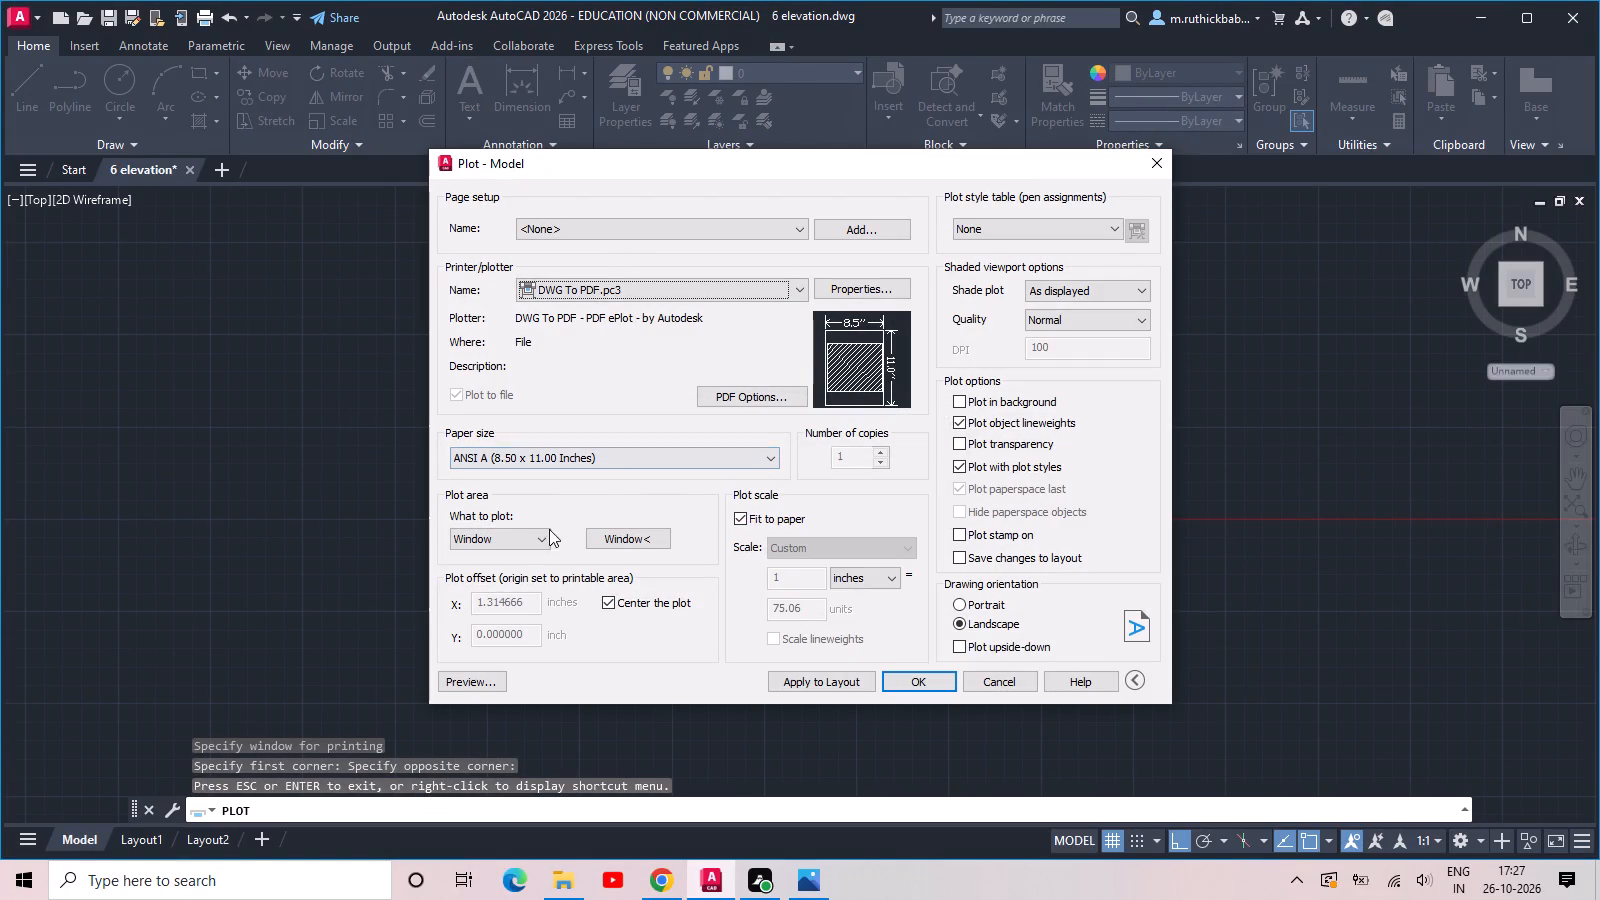
click(918, 680)
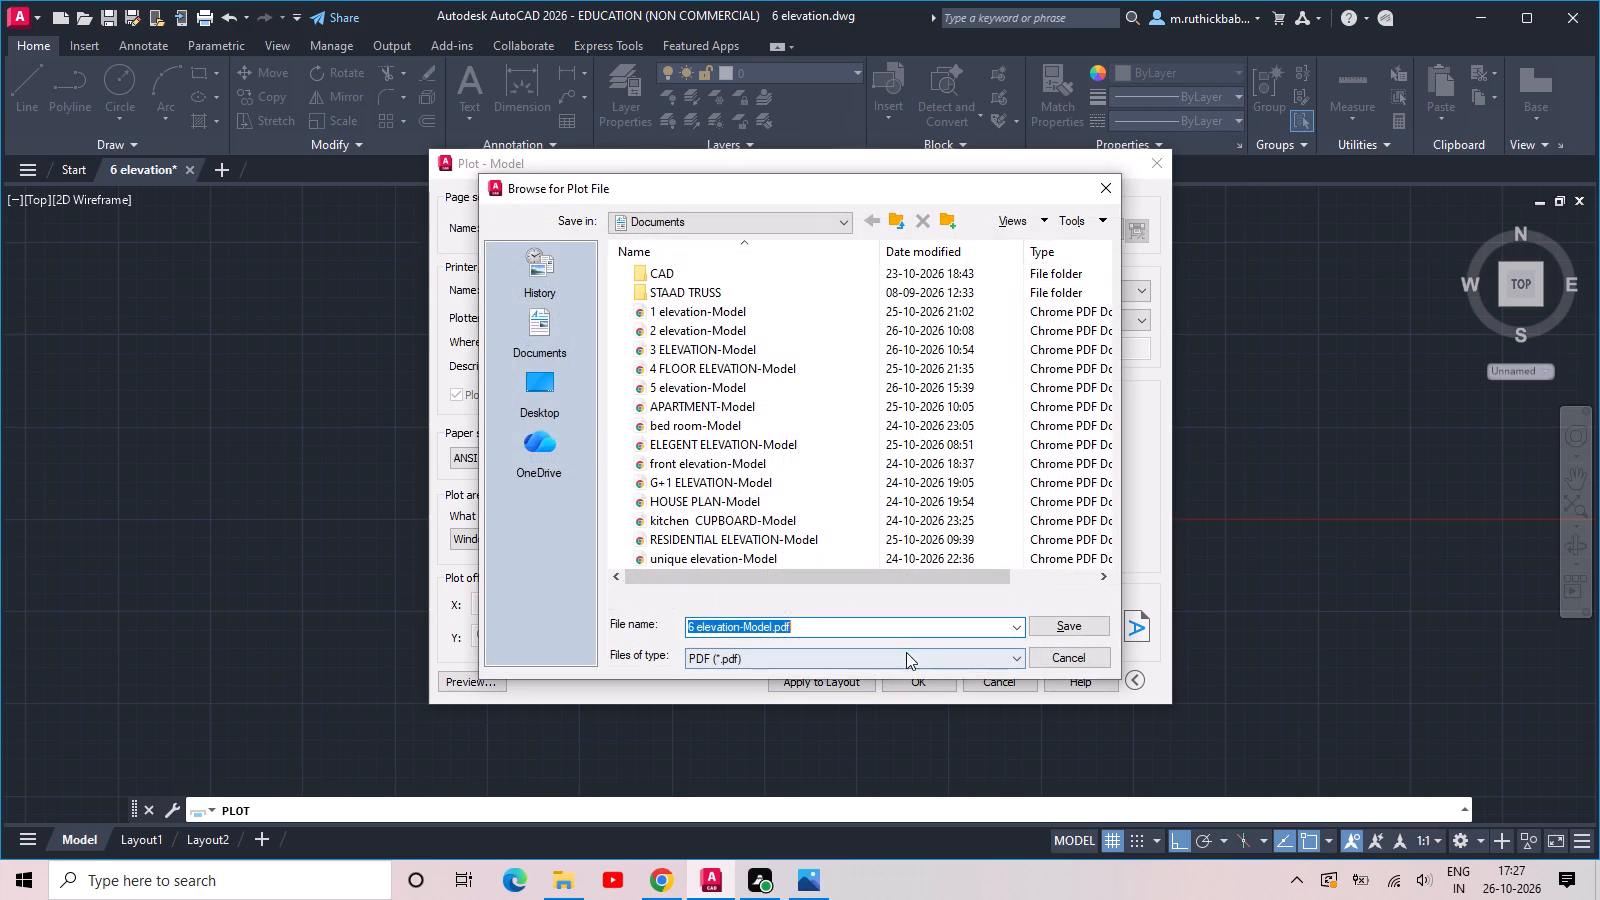
click(1045, 622)
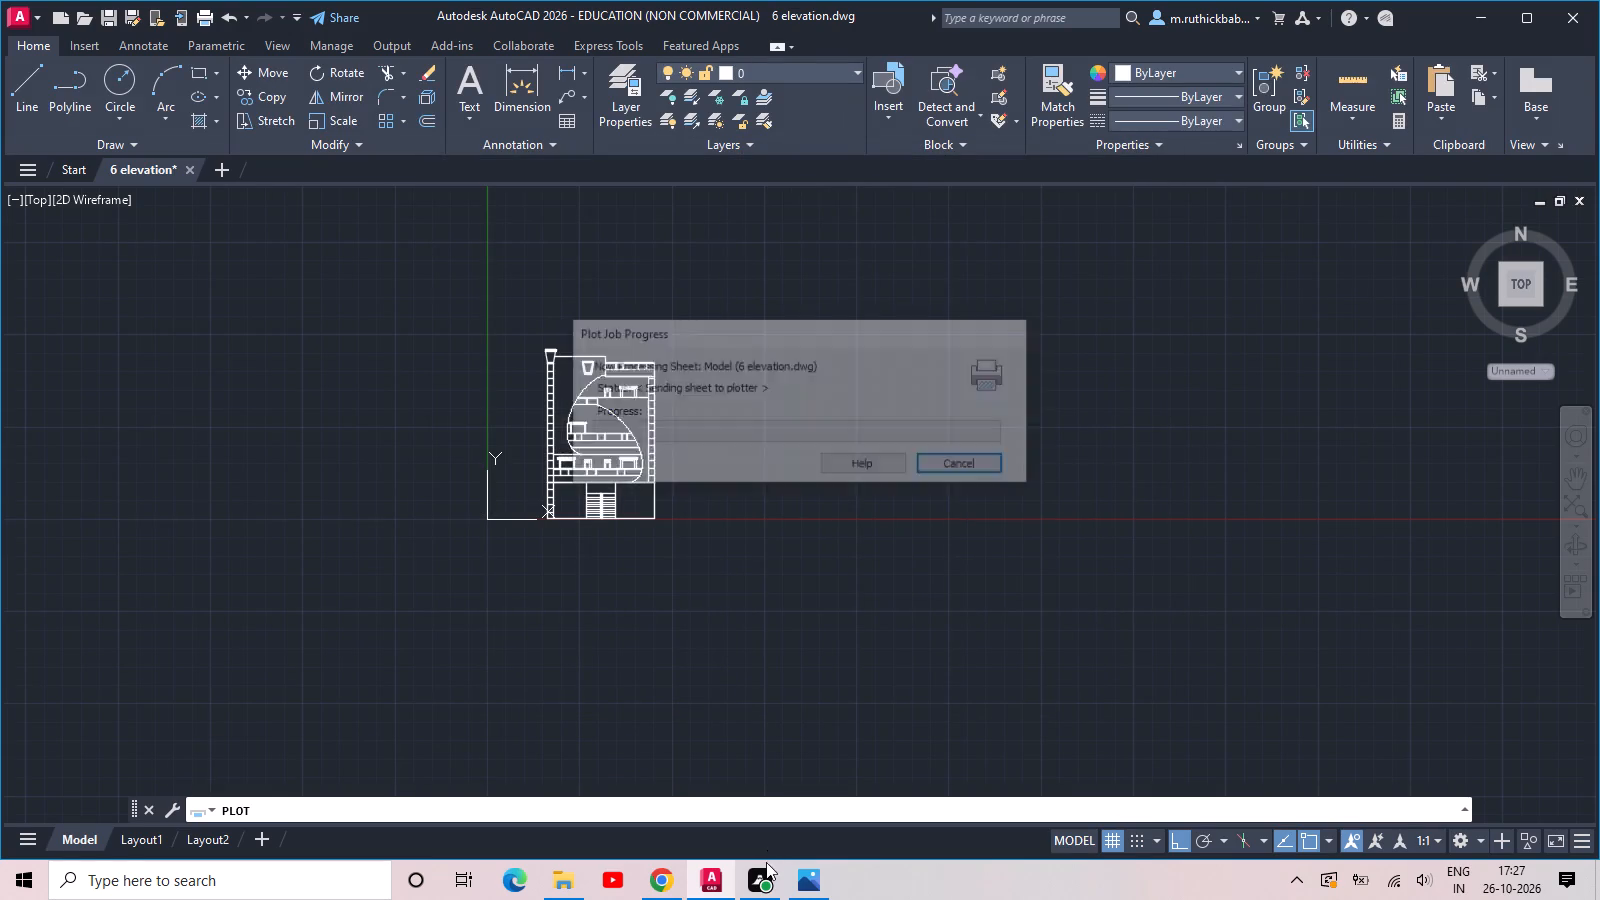